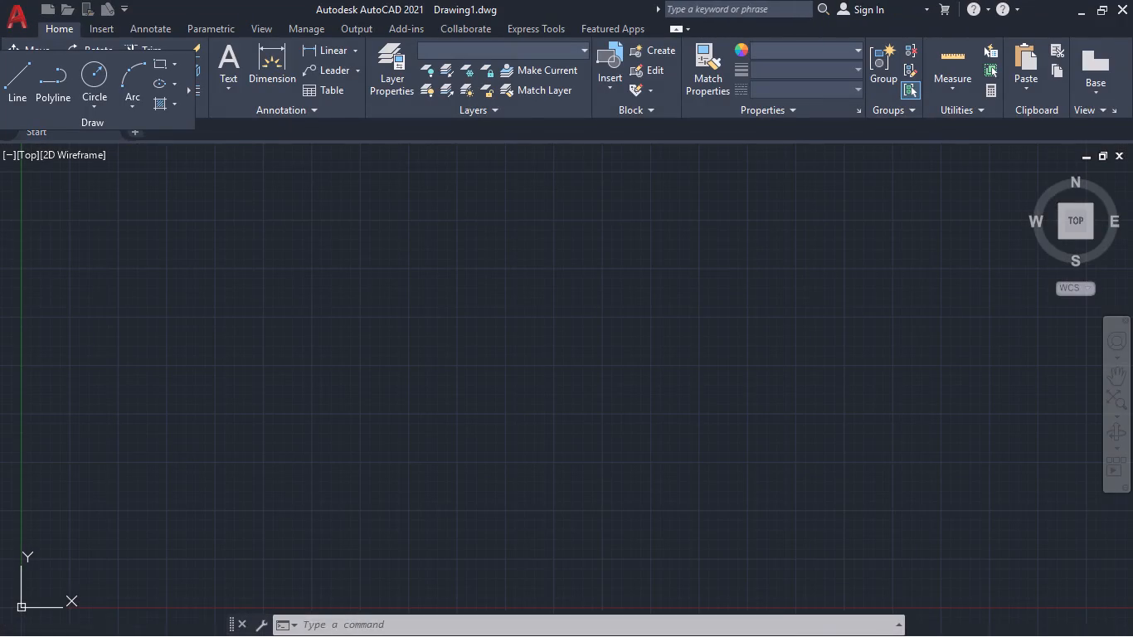
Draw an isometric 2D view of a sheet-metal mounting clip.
Switch to the Fuji window to view the Mounting Clip task description.
{"action": "key", "text": "alt+Tab"}
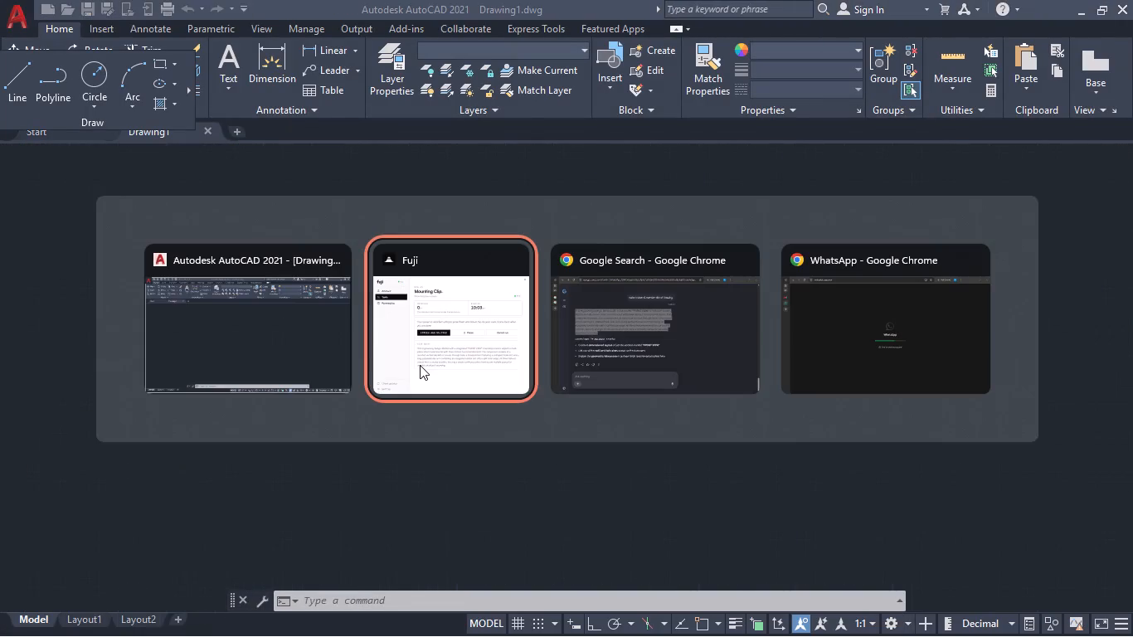
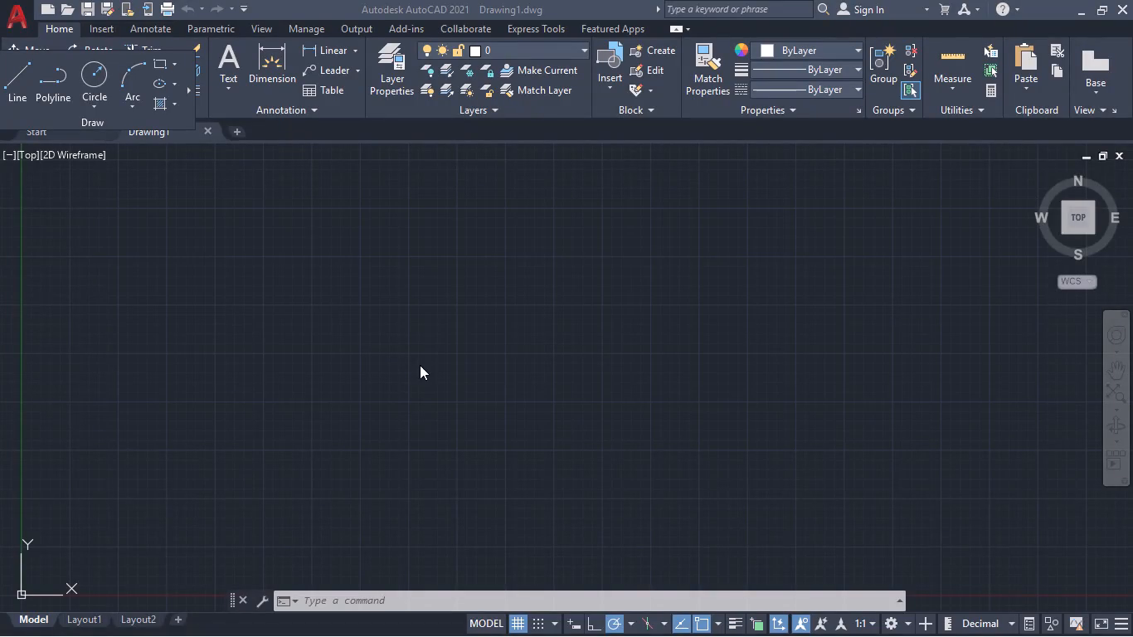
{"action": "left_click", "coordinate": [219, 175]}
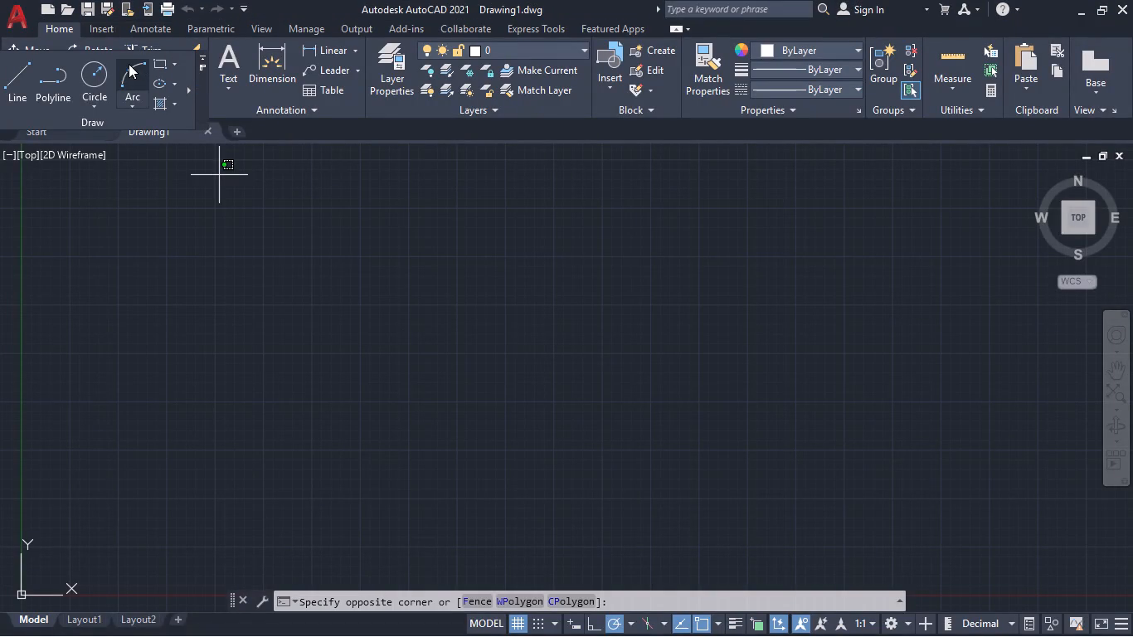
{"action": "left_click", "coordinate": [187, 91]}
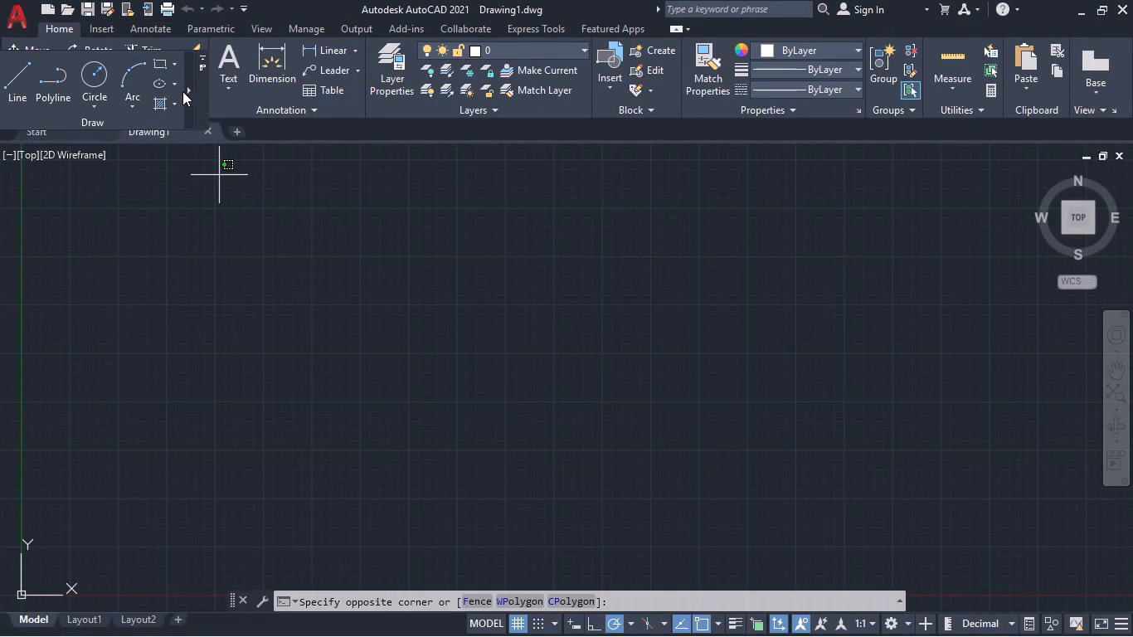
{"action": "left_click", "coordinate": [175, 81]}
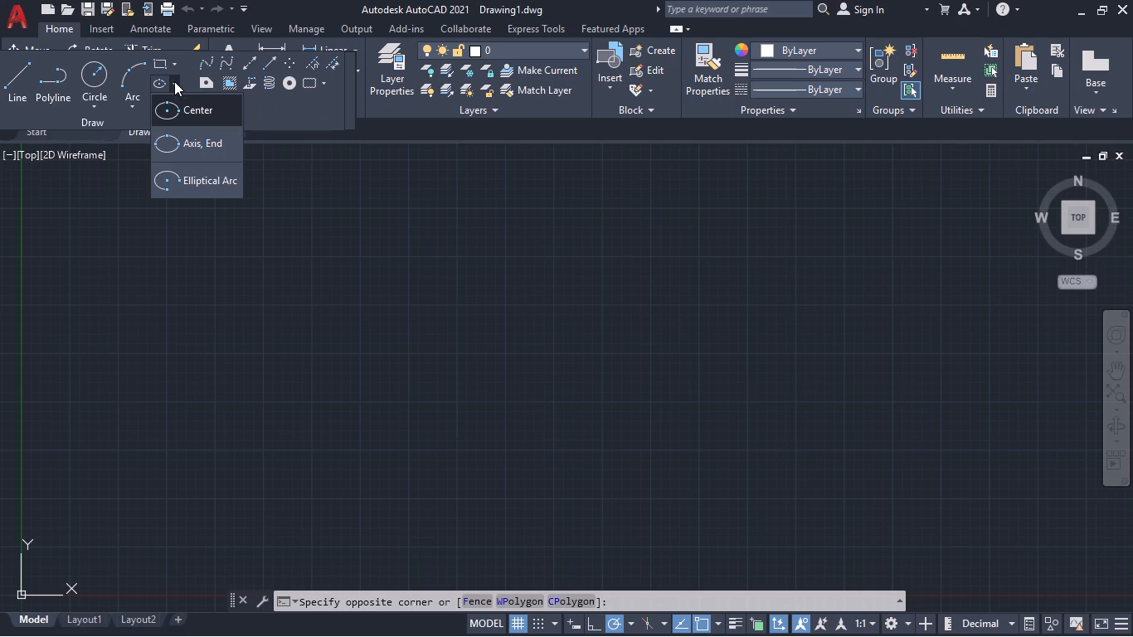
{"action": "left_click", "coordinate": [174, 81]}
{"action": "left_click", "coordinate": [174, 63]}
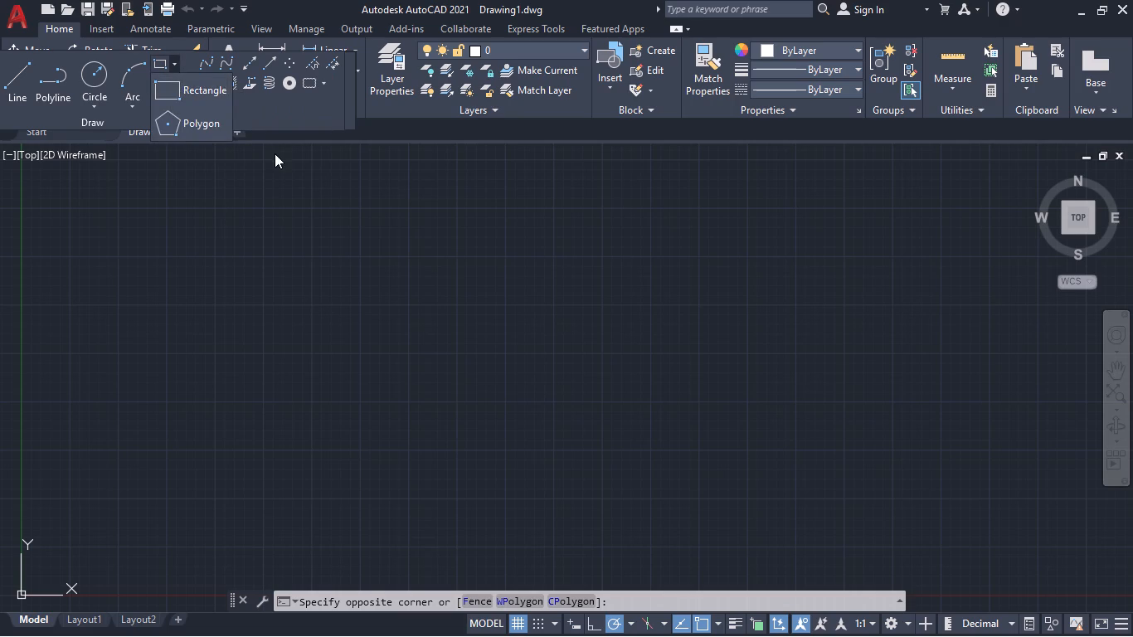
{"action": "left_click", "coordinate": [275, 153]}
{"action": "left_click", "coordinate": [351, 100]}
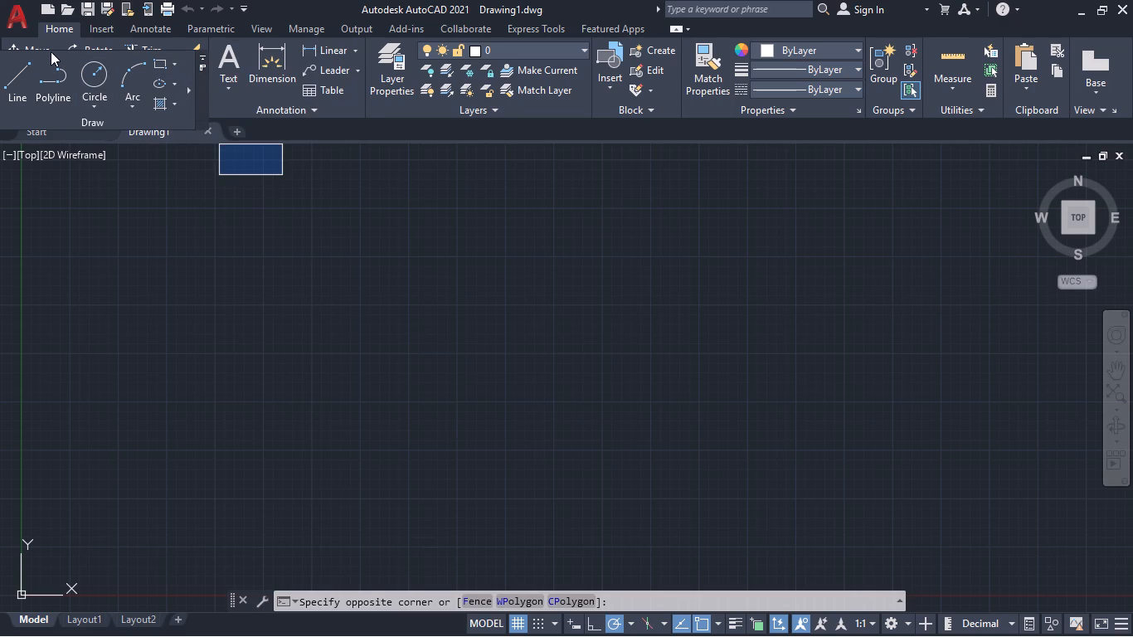
Dock the floating Draw tool group at the start of the Home ribbon, ahead of the Modify group.
{"action": "left_click_drag", "start_coordinate": [51, 51], "coordinate": [119, 69]}
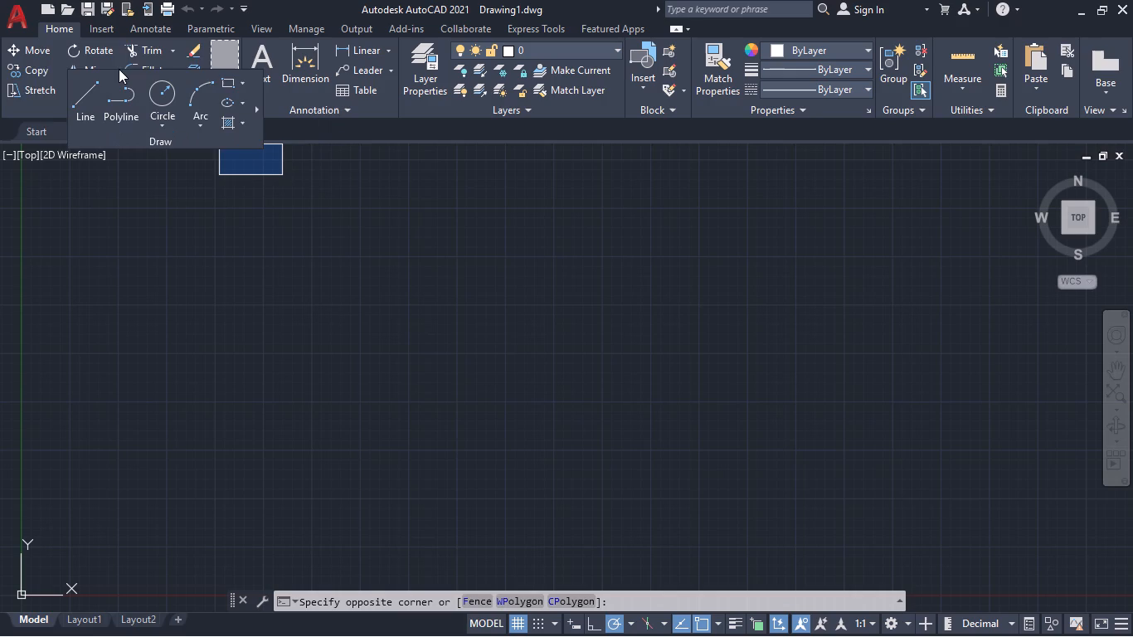
{"action": "left_click_drag", "start_coordinate": [119, 69], "coordinate": [15, 44]}
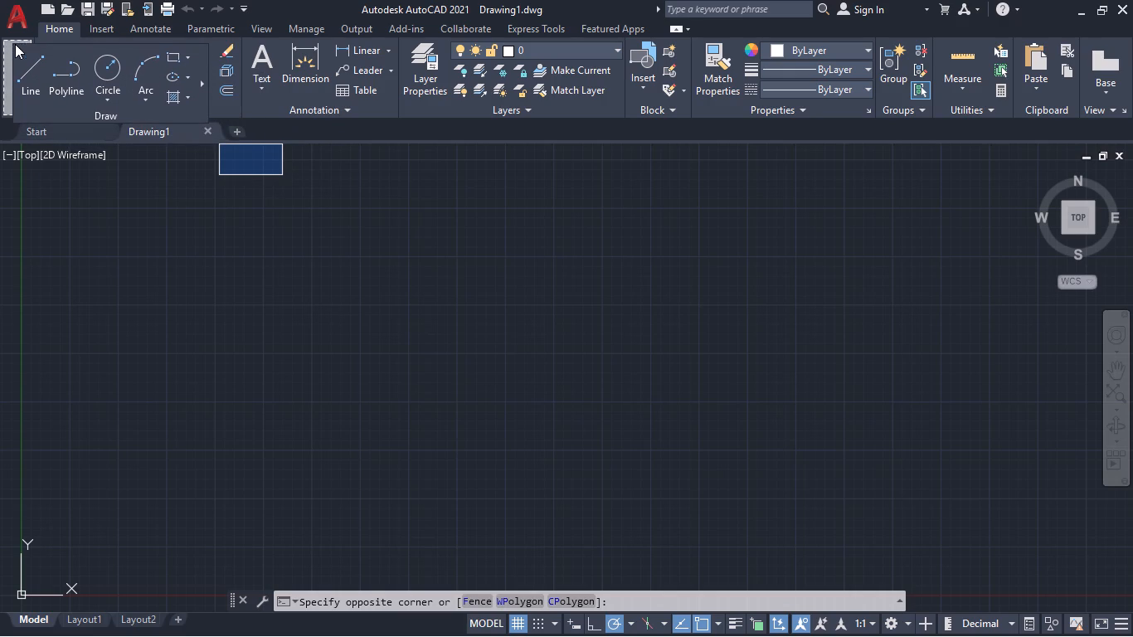
{"action": "left_click_drag", "start_coordinate": [15, 44], "coordinate": [3, 42]}
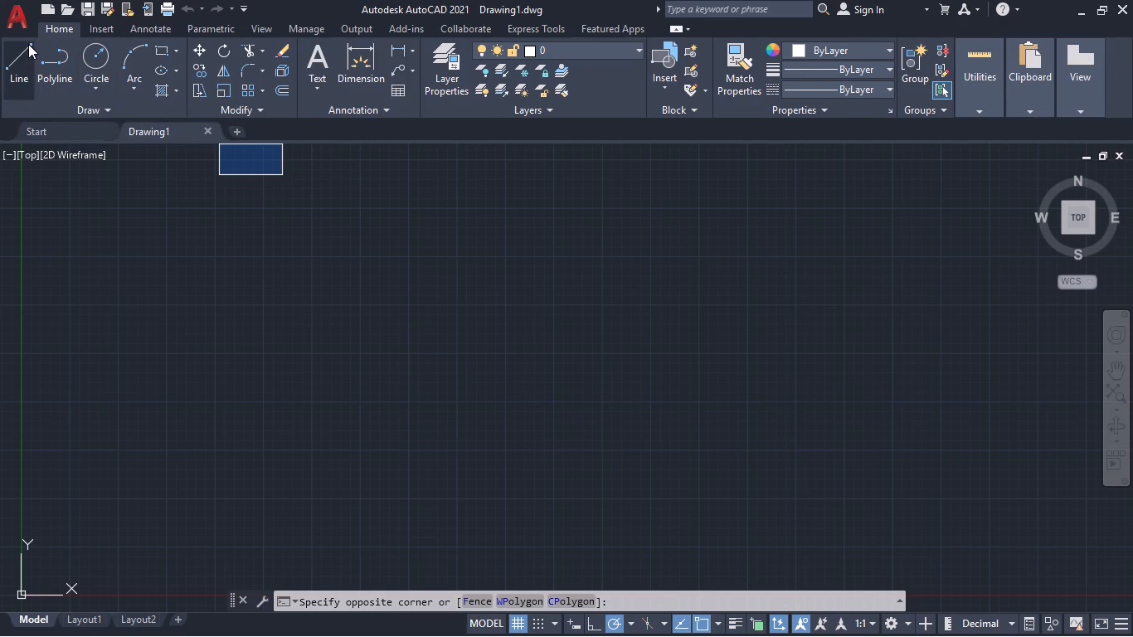
{"action": "left_click", "coordinate": [378, 255]}
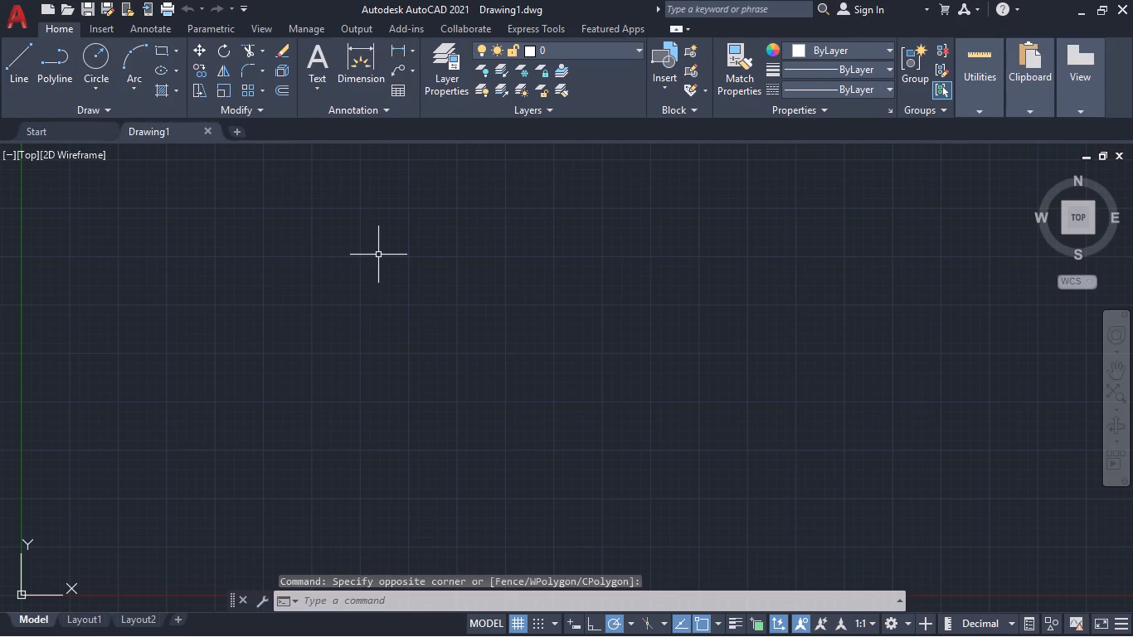
{"action": "left_click", "coordinate": [284, 274]}
{"action": "left_click", "coordinate": [486, 362]}
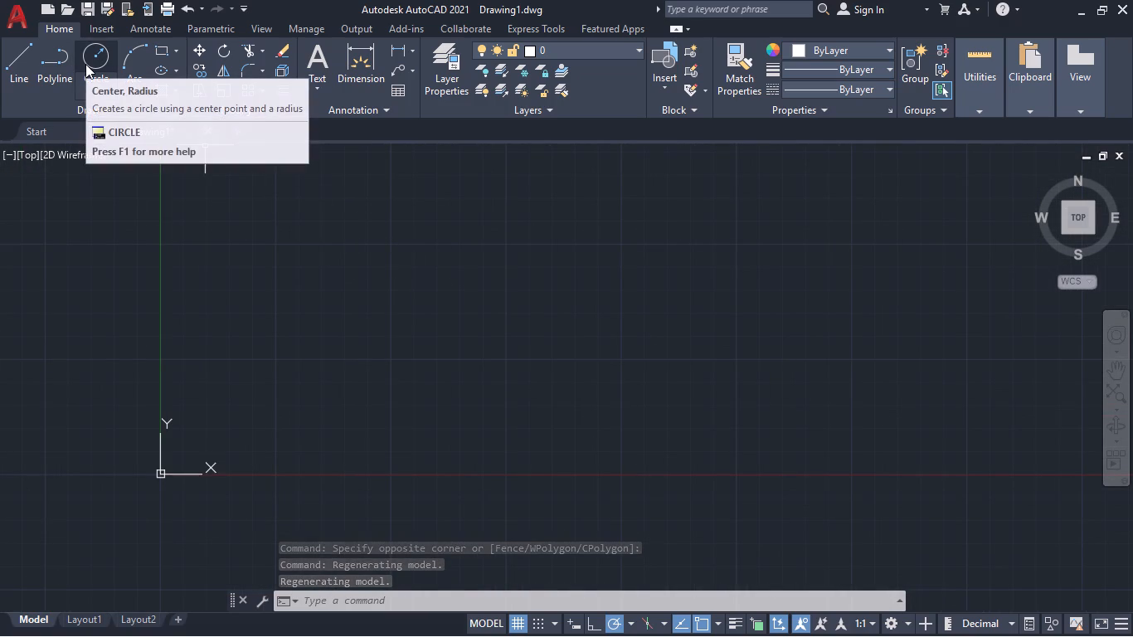
In isometric drafting on the left isoplane with Ortho on, draw connected lines 0.6 vertically up and 1.5 at 150°.
{"action": "left_click", "coordinate": [649, 625]}
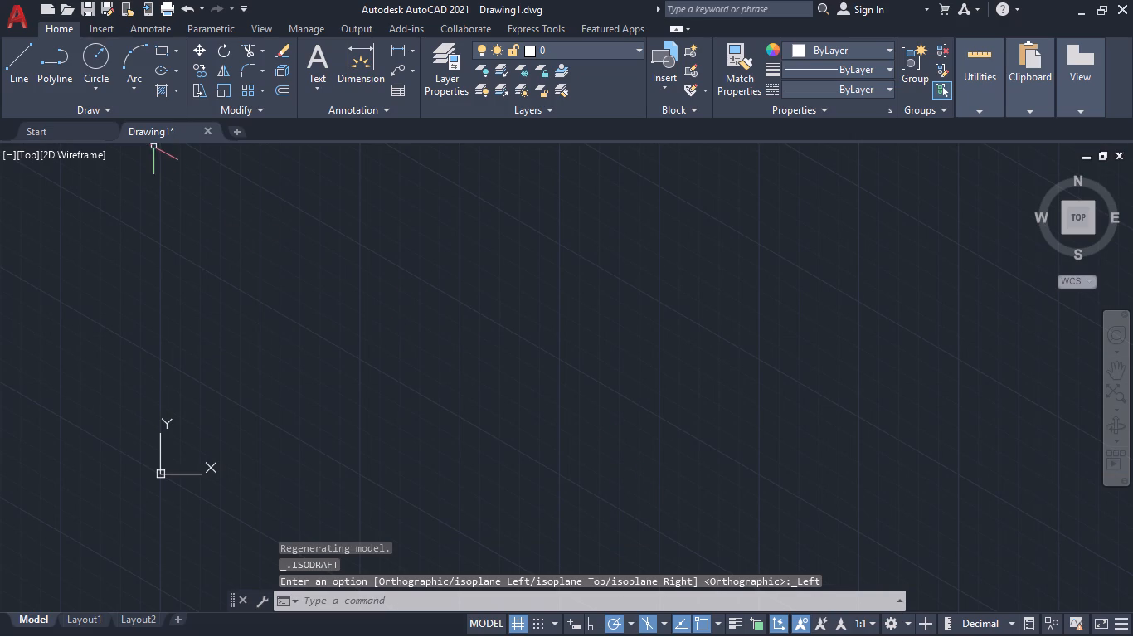
{"action": "left_click", "coordinate": [14, 64]}
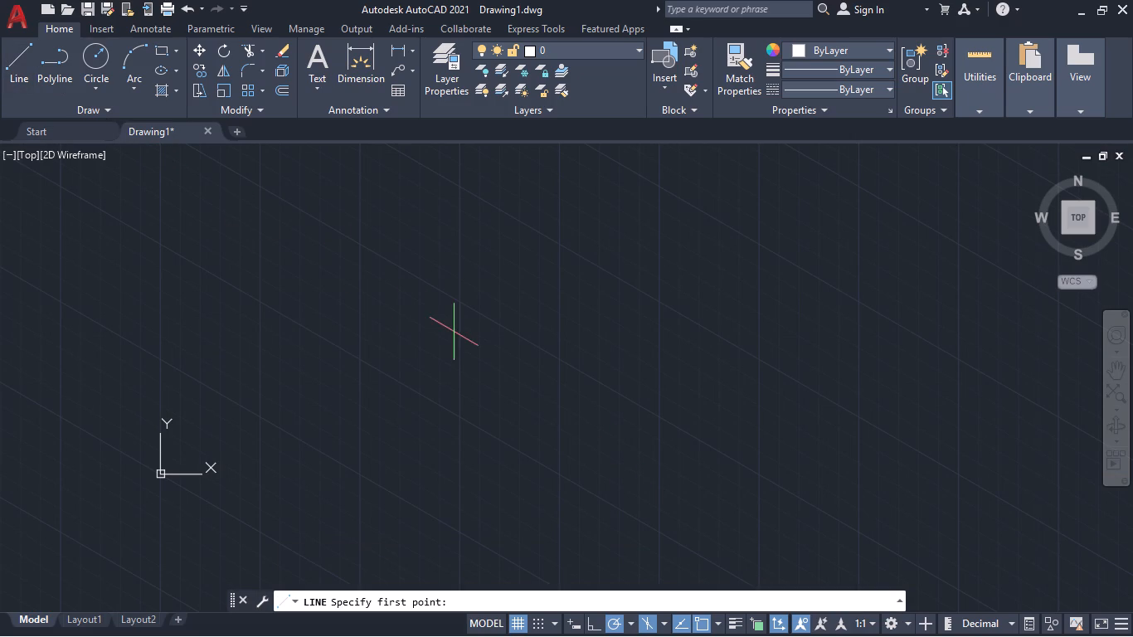
{"action": "left_click", "coordinate": [460, 301]}
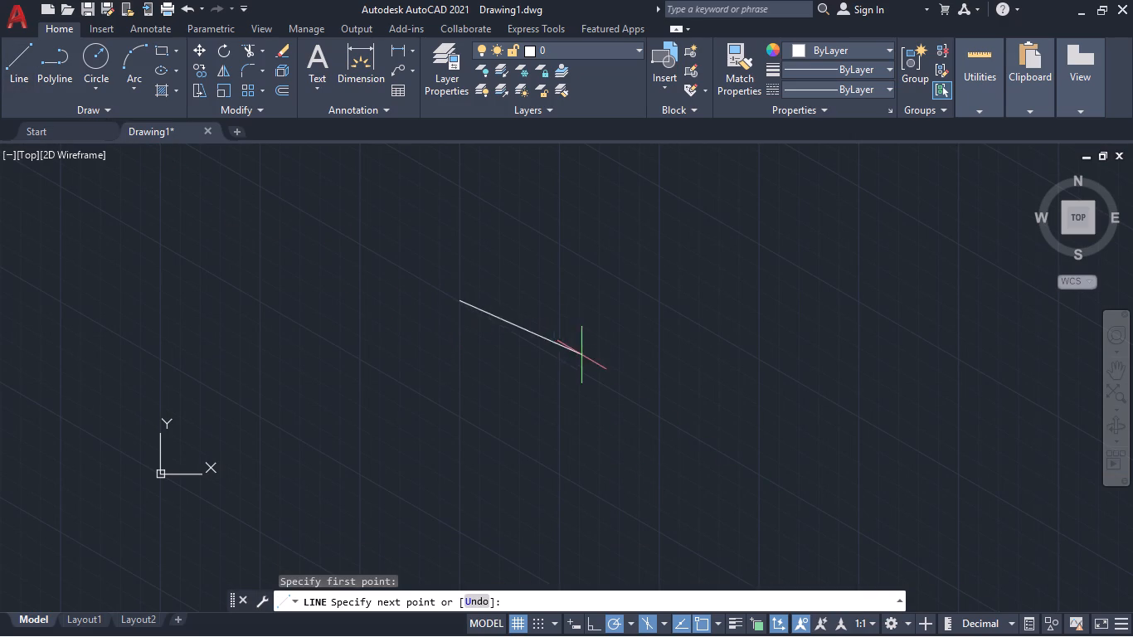
{"action": "left_click", "coordinate": [595, 621]}
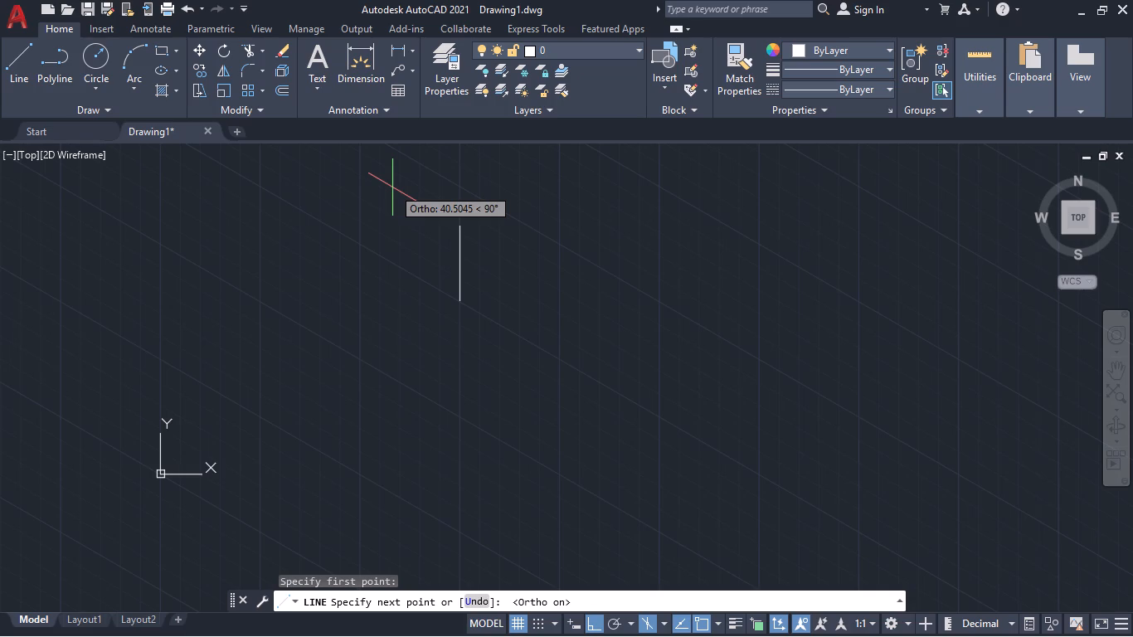
{"action": "type", "text": "0.6"}
{"action": "key", "text": "Return"}
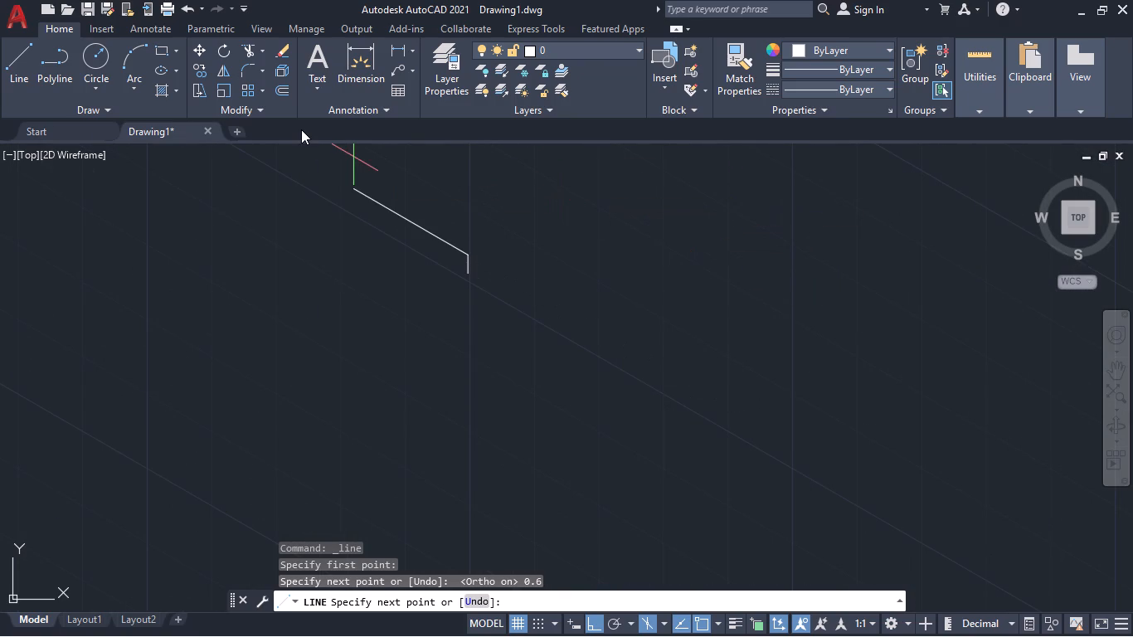
{"action": "type", "text": "1.5"}
{"action": "key", "text": "Return"}
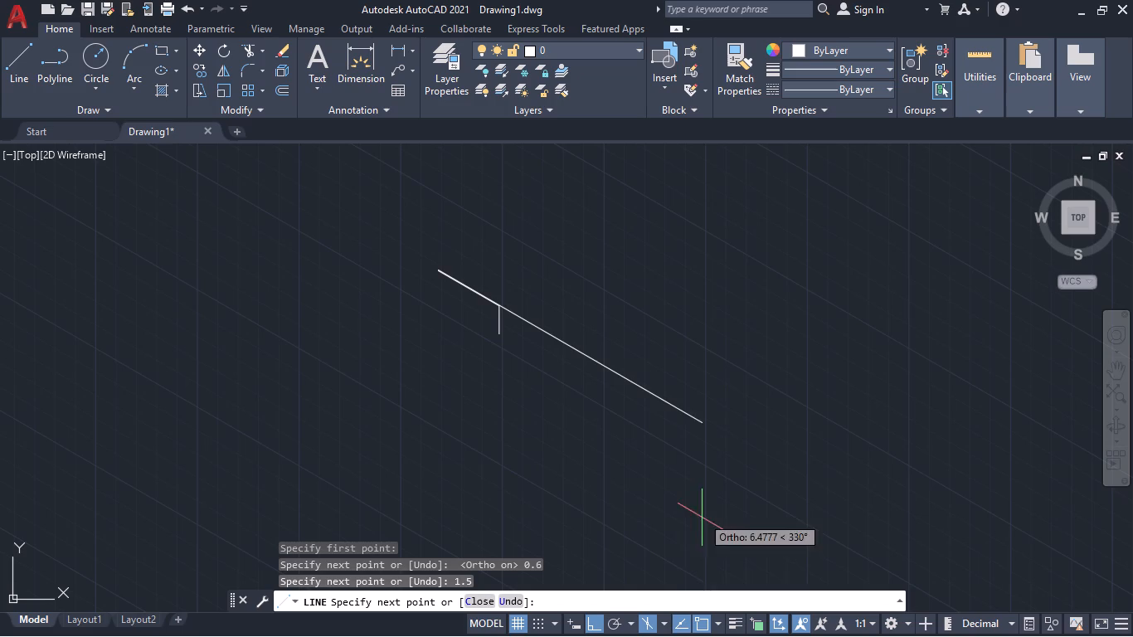
Switch to the right isoplane and continue the line chain 1 unit at 30°, and 1.12 vertically up.
{"action": "left_click", "coordinate": [660, 624]}
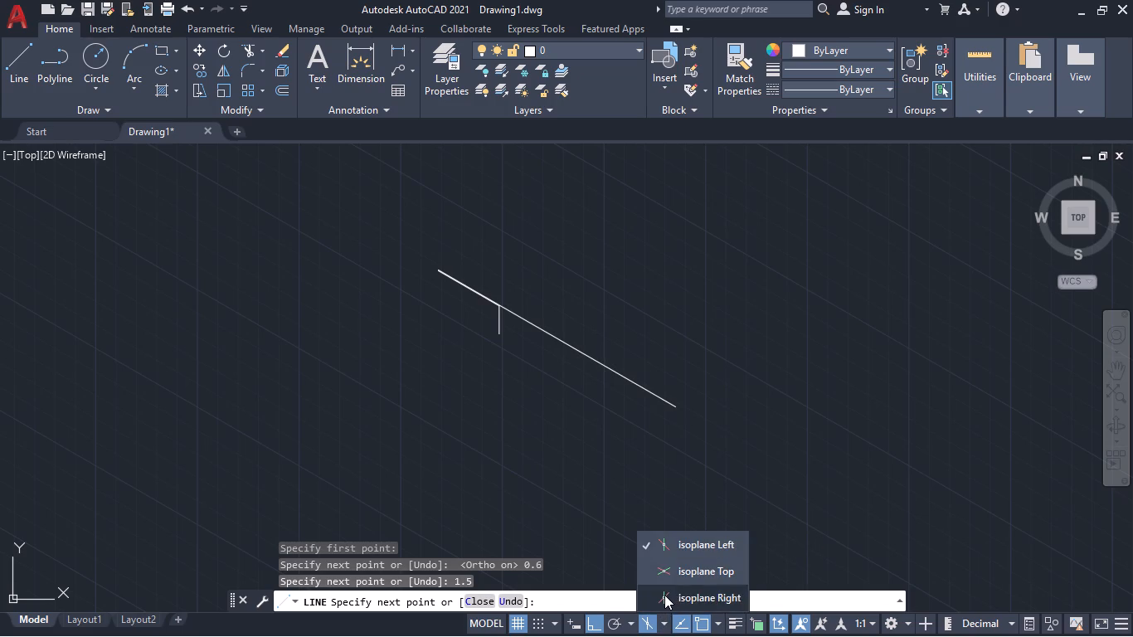
{"action": "left_click", "coordinate": [664, 595]}
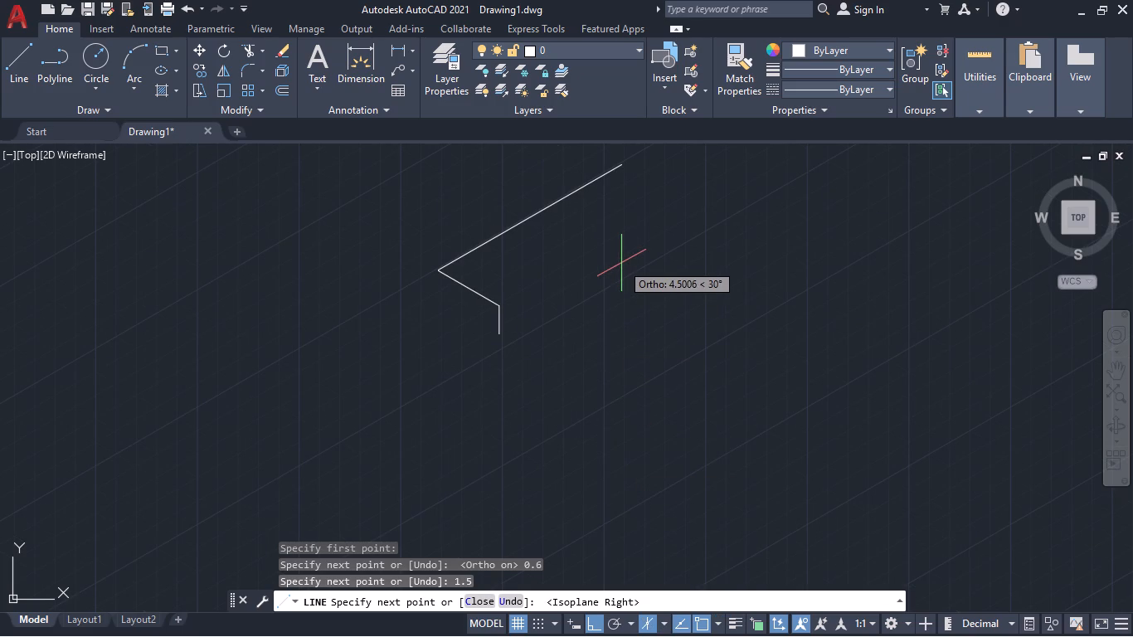
{"action": "key", "text": "h"}
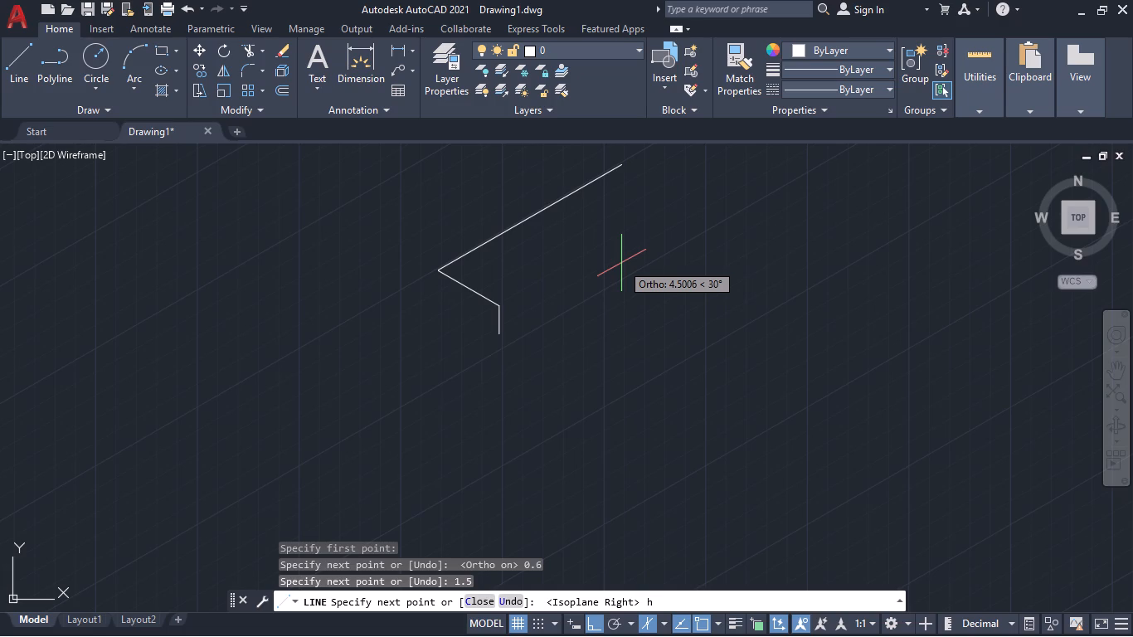
{"action": "left_click", "coordinate": [621, 263]}
{"action": "key", "text": "1"}
{"action": "key", "text": "Return"}
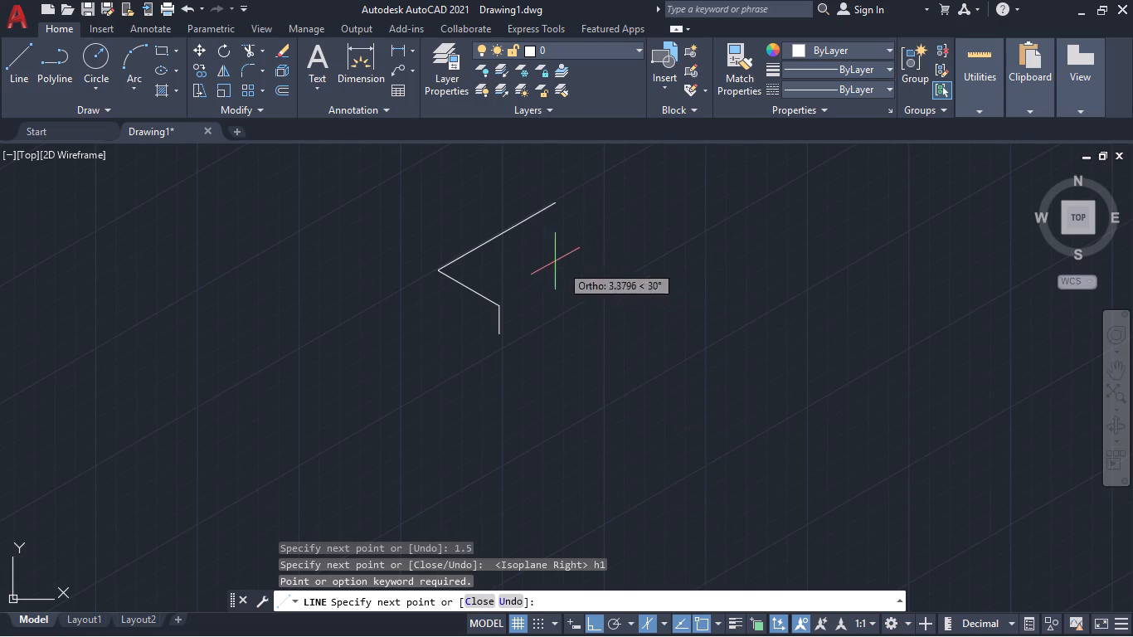
{"action": "key", "text": "1"}
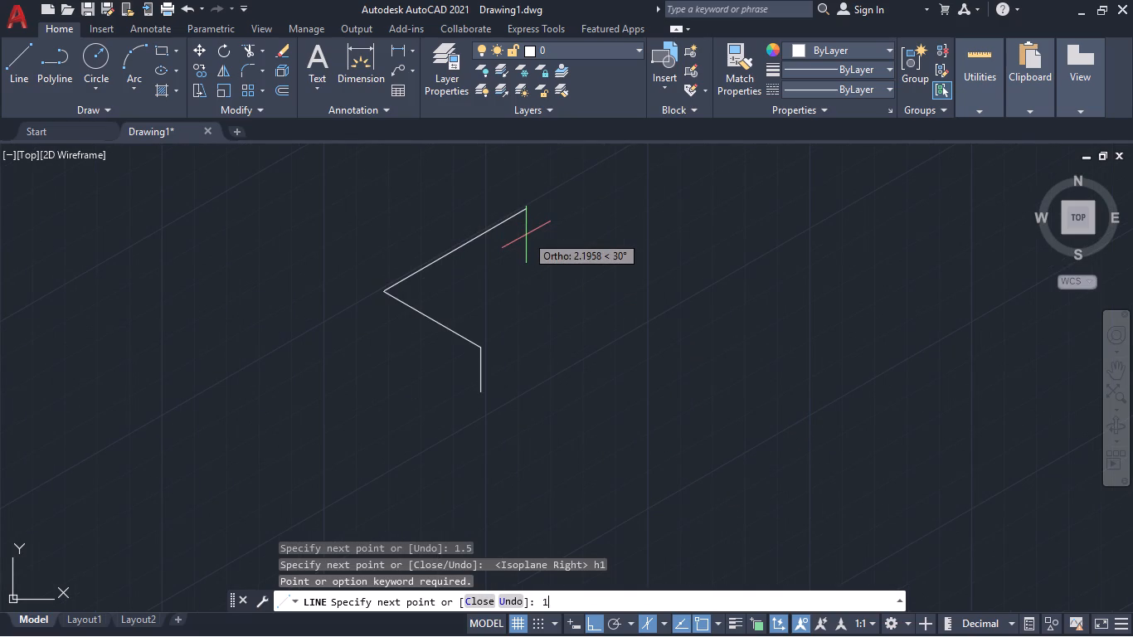
{"action": "key", "text": "Return"}
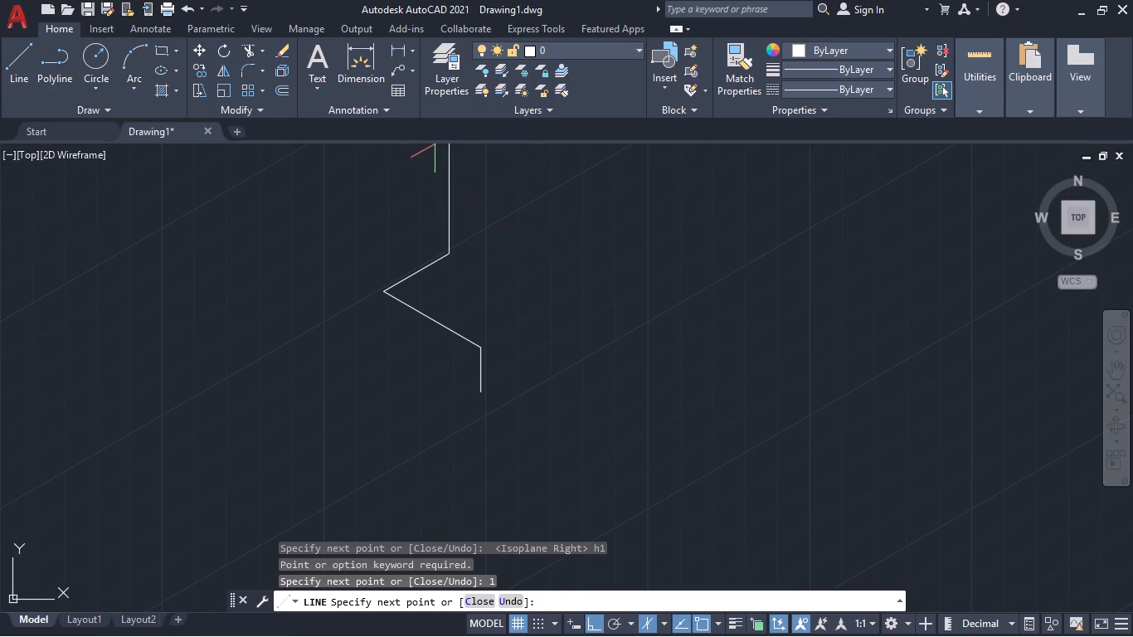
{"action": "type", "text": "1.12"}
{"action": "key", "text": "Return"}
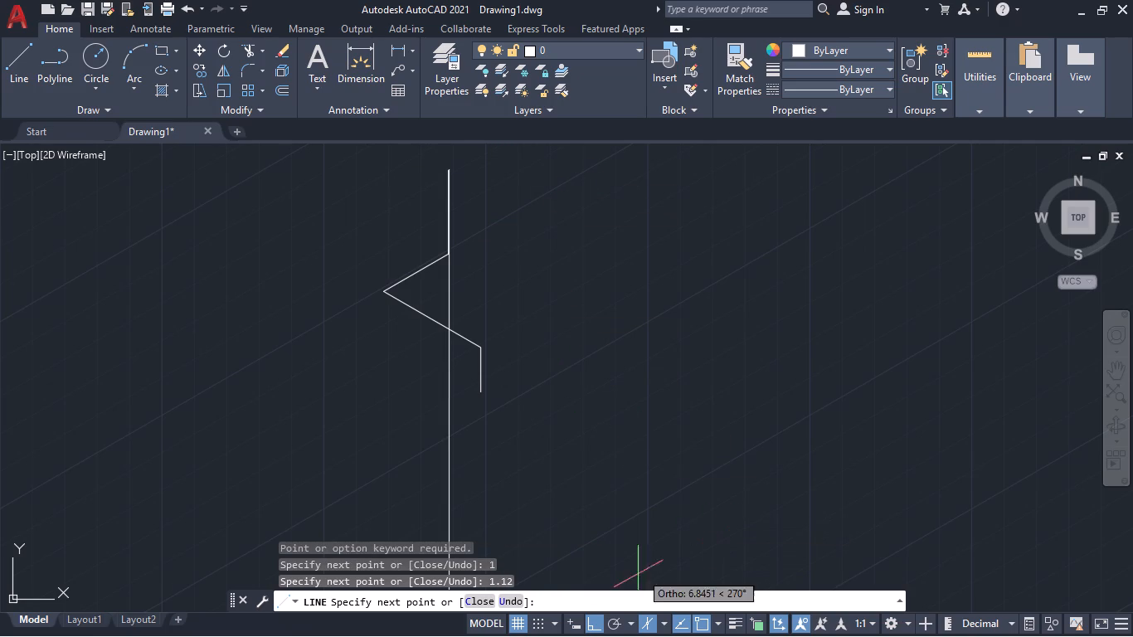
On the left isoplane, complete the upright face with lines 1.5 at 330°, 1.12 down, and back to the upright's base endpoint.
{"action": "left_click", "coordinate": [661, 620]}
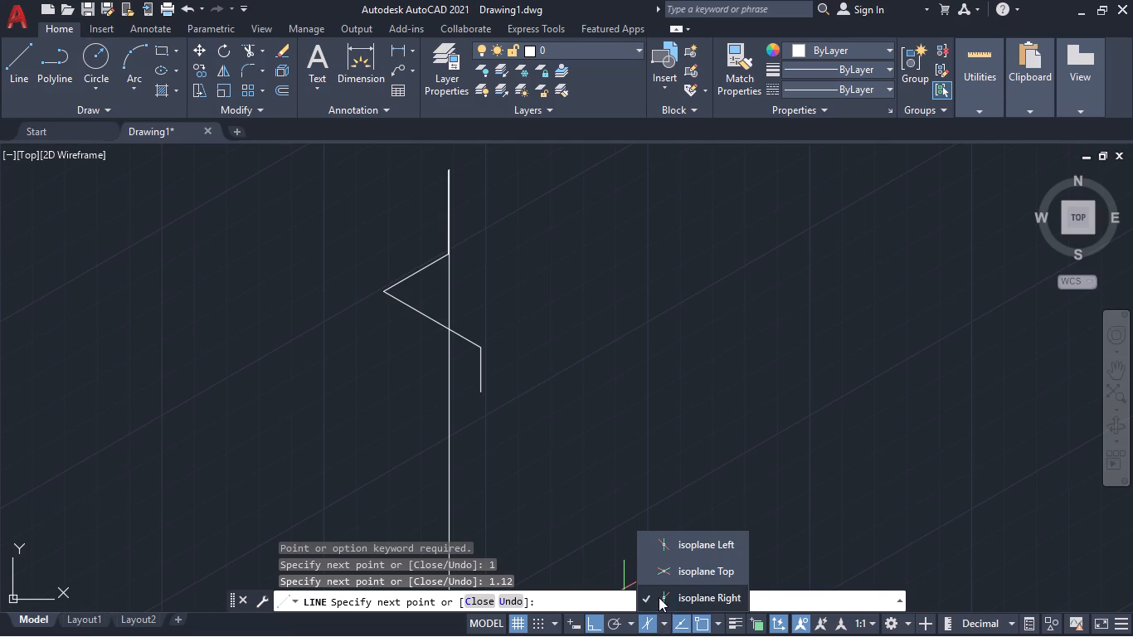
{"action": "left_click", "coordinate": [672, 552]}
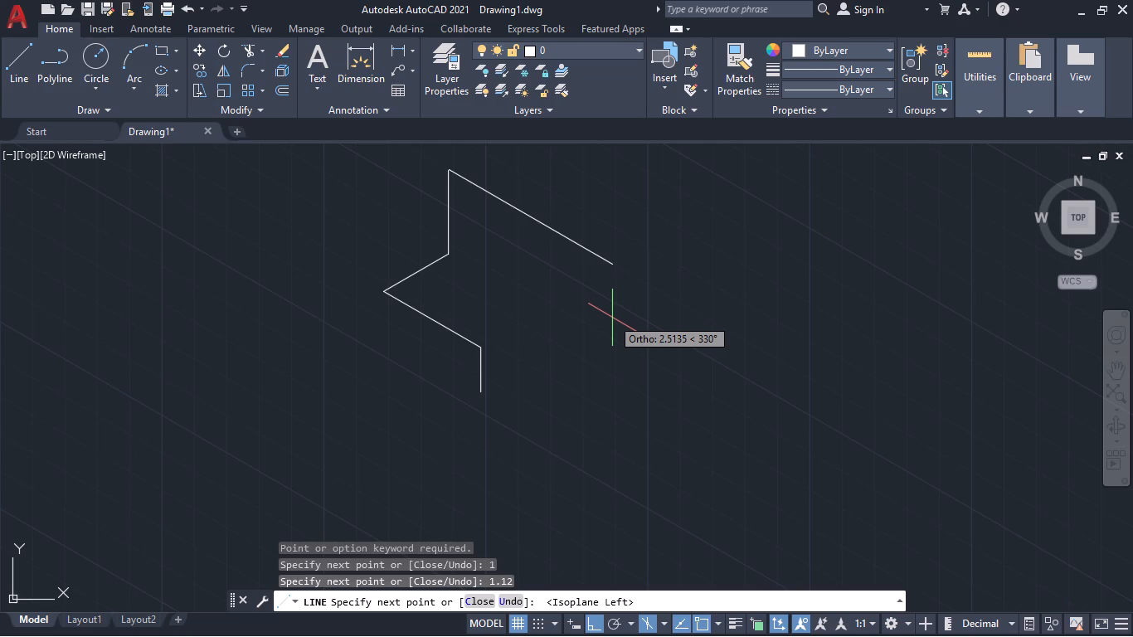
{"action": "type", "text": "1."}
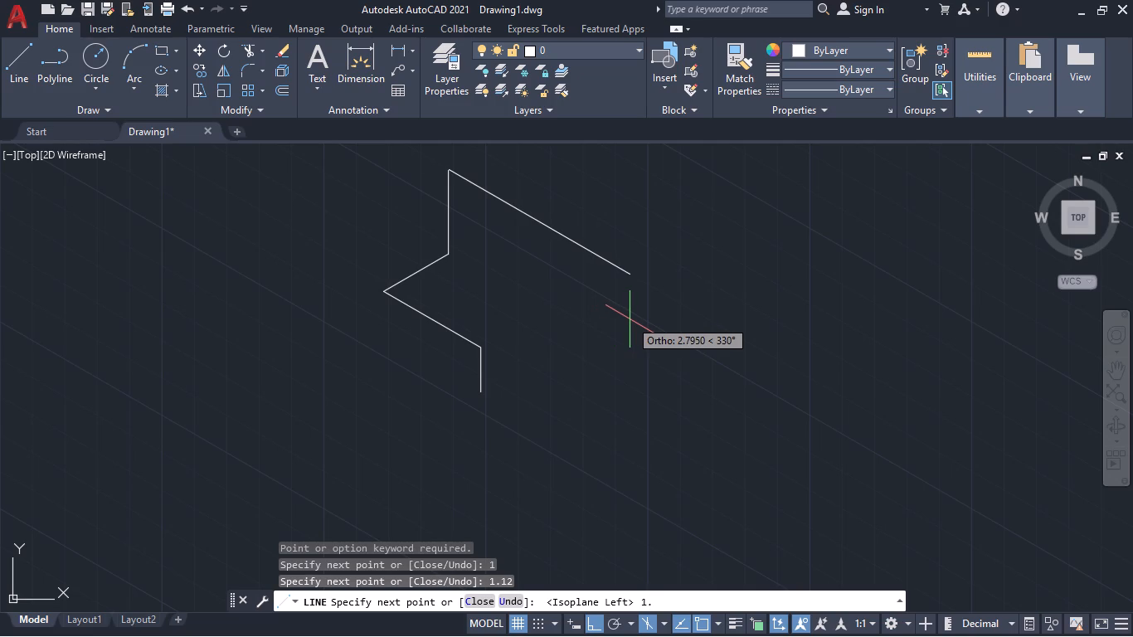
{"action": "key", "text": "5"}
{"action": "key", "text": "Return"}
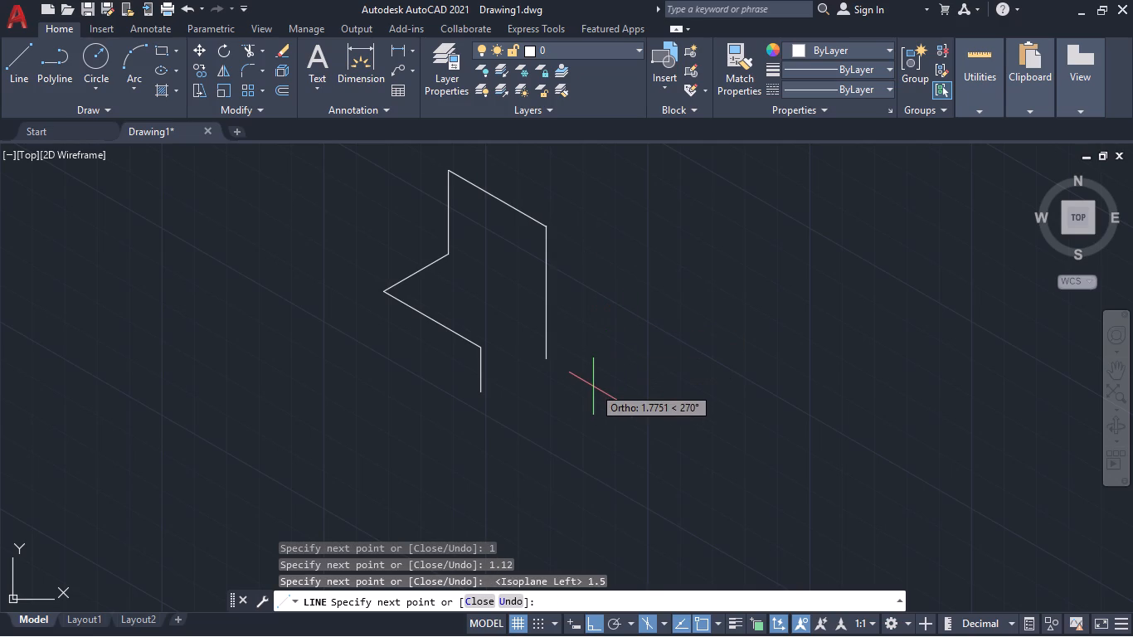
{"action": "type", "text": "1.12"}
{"action": "key", "text": "Return"}
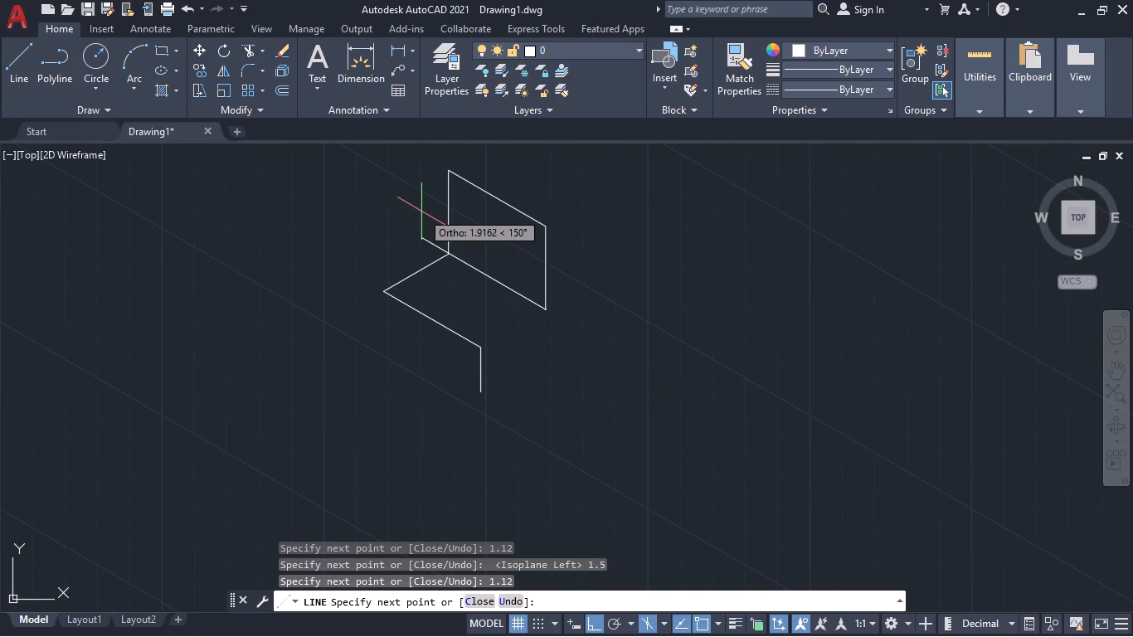
{"action": "left_click", "coordinate": [452, 250]}
{"action": "key", "text": "space"}
Draw a 0.6 line vertically down from the upright face's lower corner opposite the base endpoint.
{"action": "key", "text": "space"}
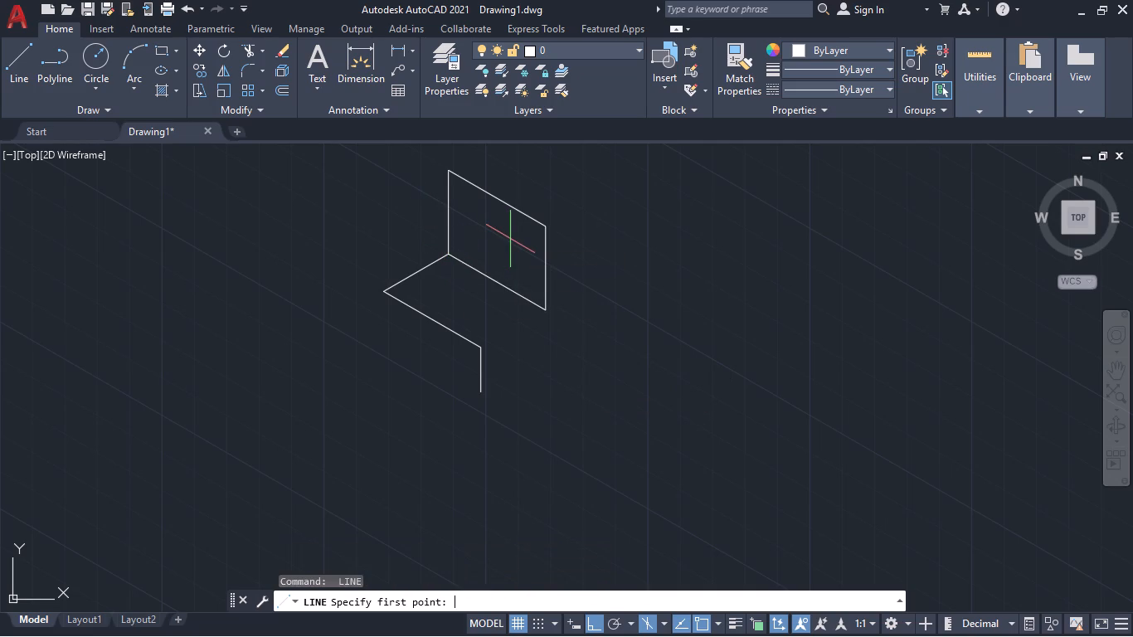
{"action": "left_click", "coordinate": [545, 310]}
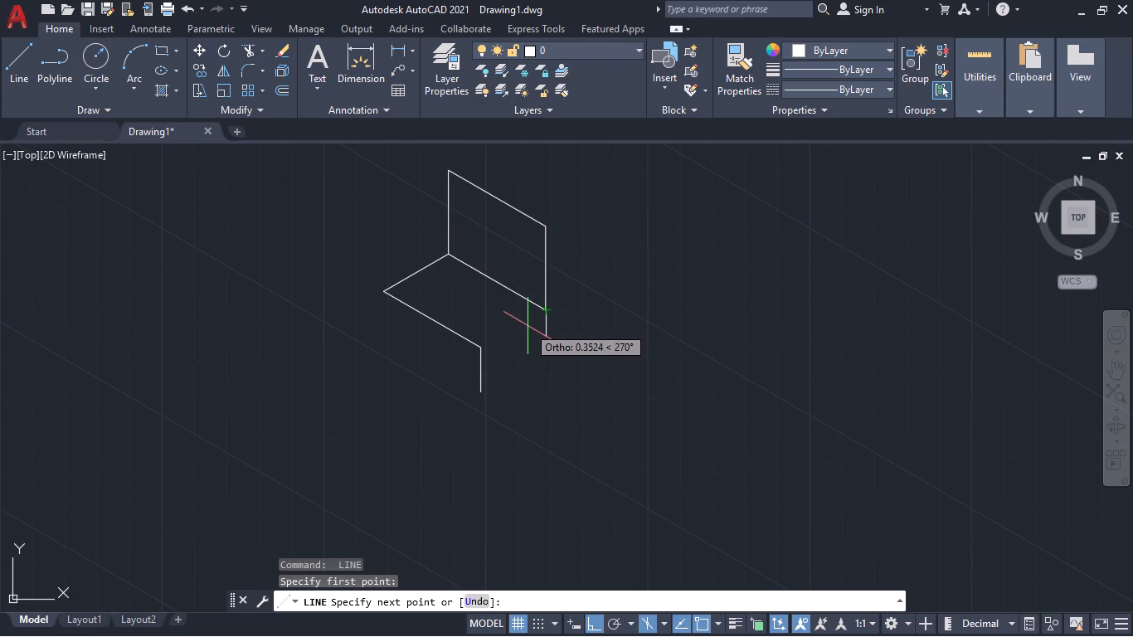
{"action": "type", "text": "0.6"}
{"action": "key", "text": "Return"}
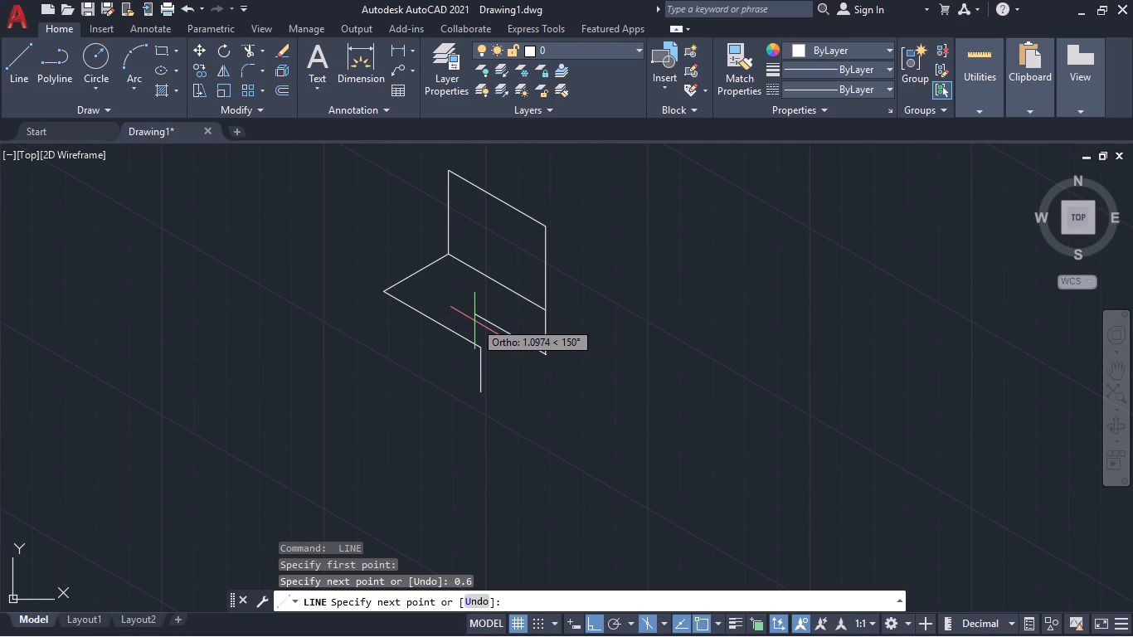
{"action": "key", "text": "ctrl+z"}
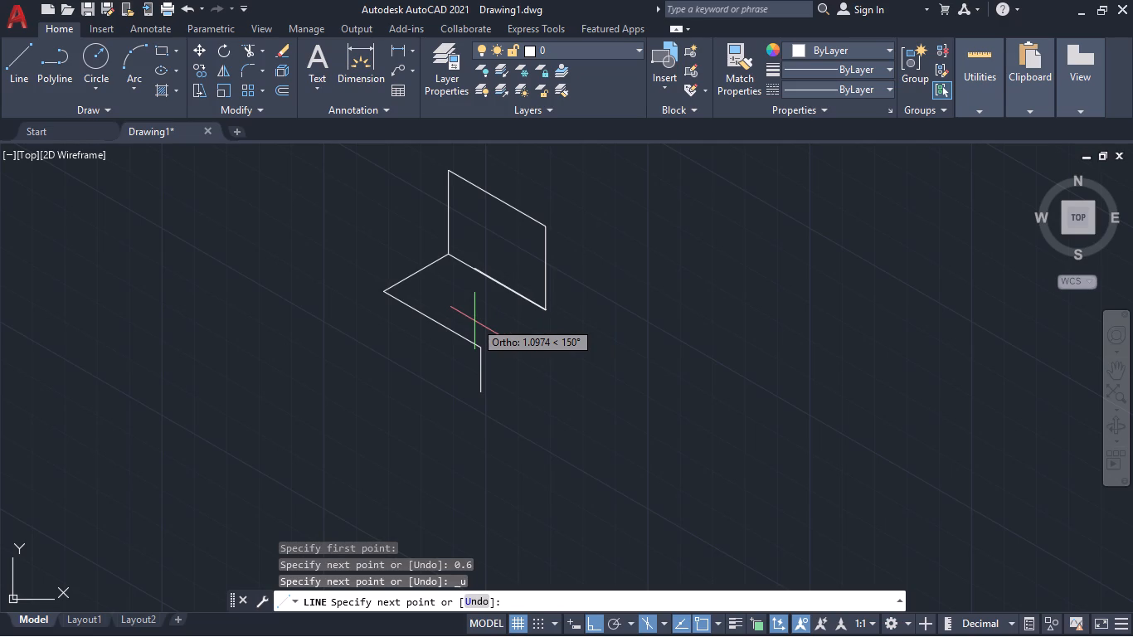
{"action": "type", "text": ".6"}
{"action": "key", "text": "Return"}
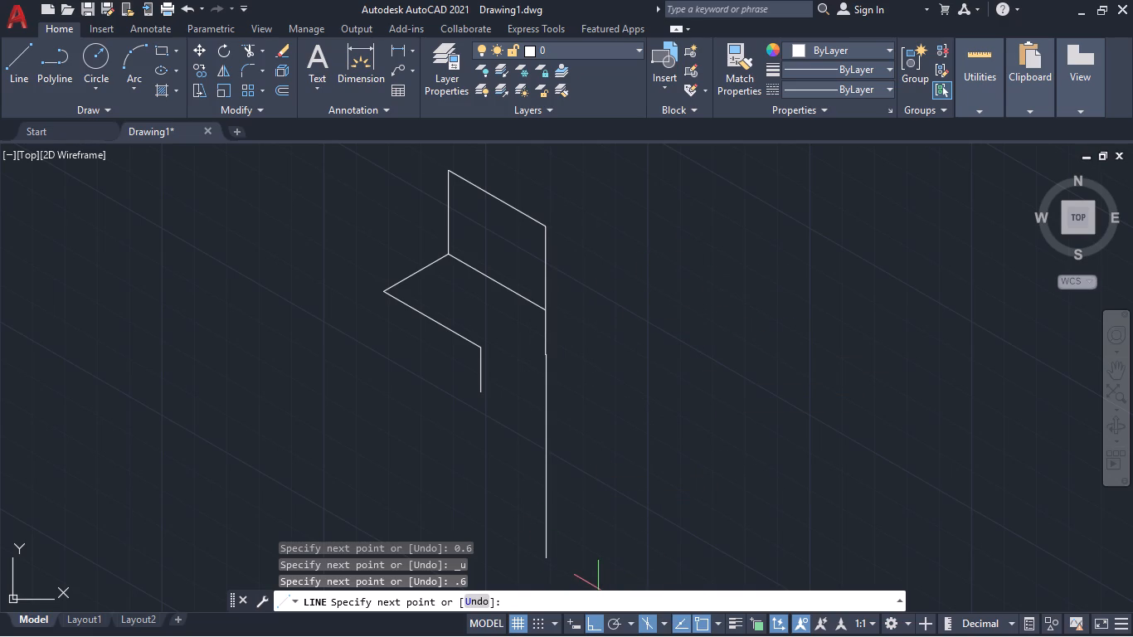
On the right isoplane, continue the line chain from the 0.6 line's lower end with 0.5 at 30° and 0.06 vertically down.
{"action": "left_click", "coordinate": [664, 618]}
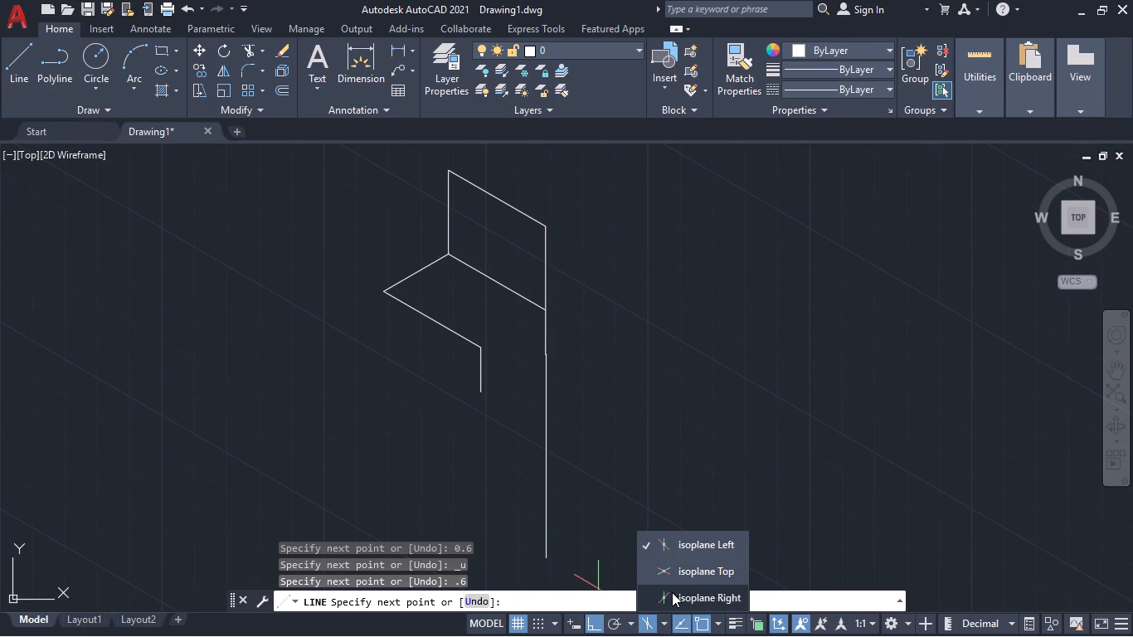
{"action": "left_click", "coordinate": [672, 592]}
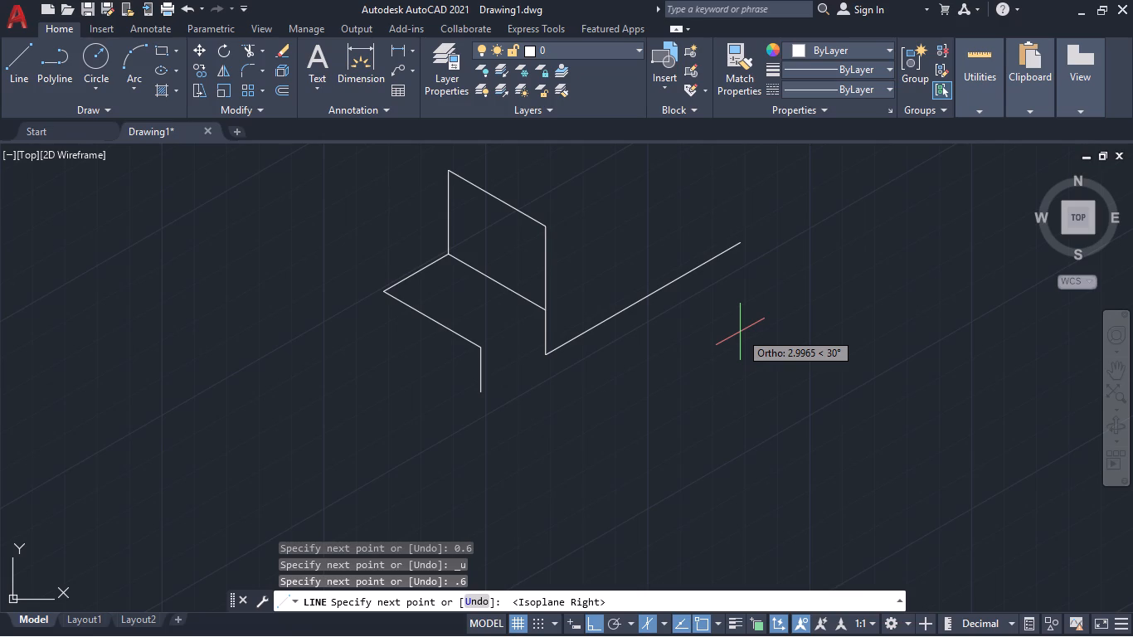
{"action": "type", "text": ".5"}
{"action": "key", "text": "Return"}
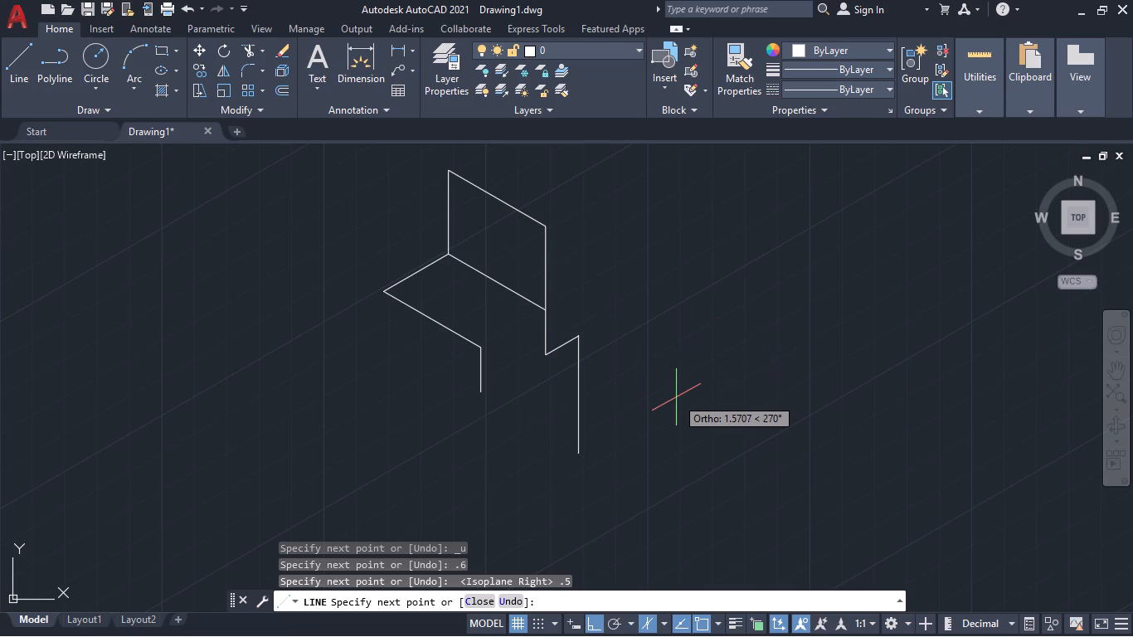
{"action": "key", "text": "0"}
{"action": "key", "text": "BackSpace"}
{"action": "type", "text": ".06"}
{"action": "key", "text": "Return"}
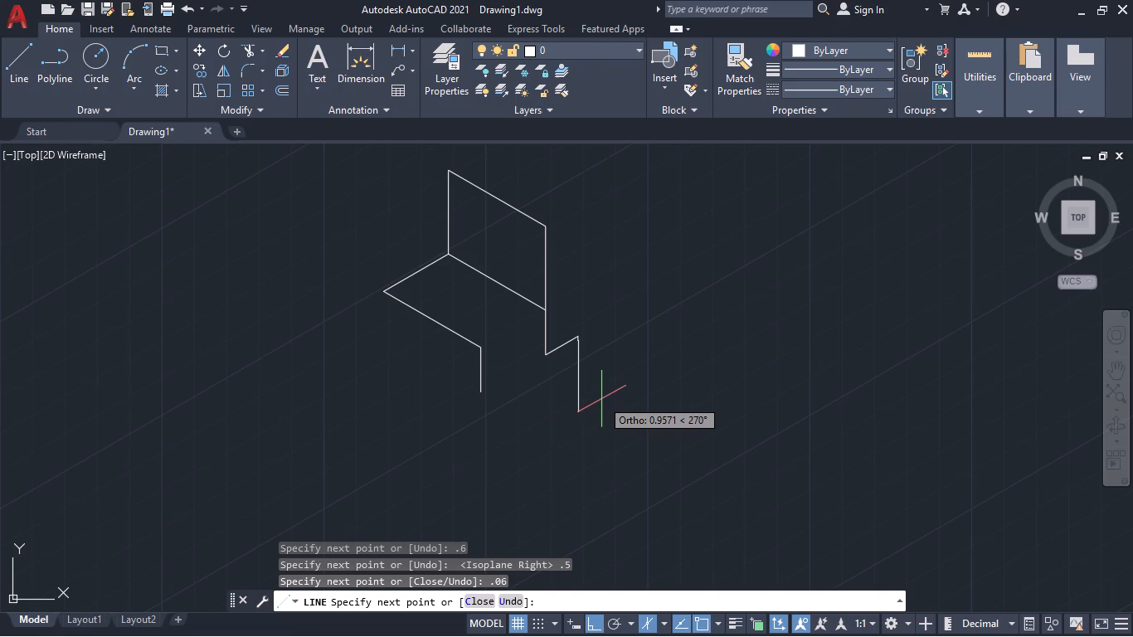
Undo the last three segments back to the upright face's lower corner and draw a 0.06 line vertically down from there.
{"action": "key", "text": "ctrl+z"}
{"action": "key", "text": "ctrl+z"}
{"action": "key", "text": "ctrl+z"}
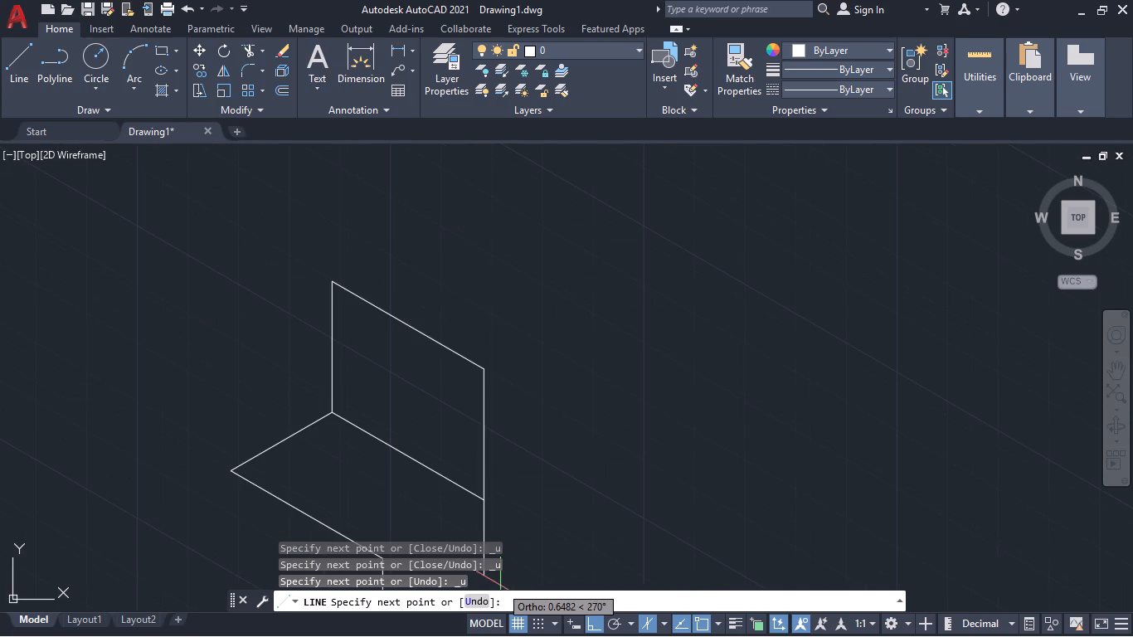
{"action": "type", "text": ".06"}
{"action": "key", "text": "Return"}
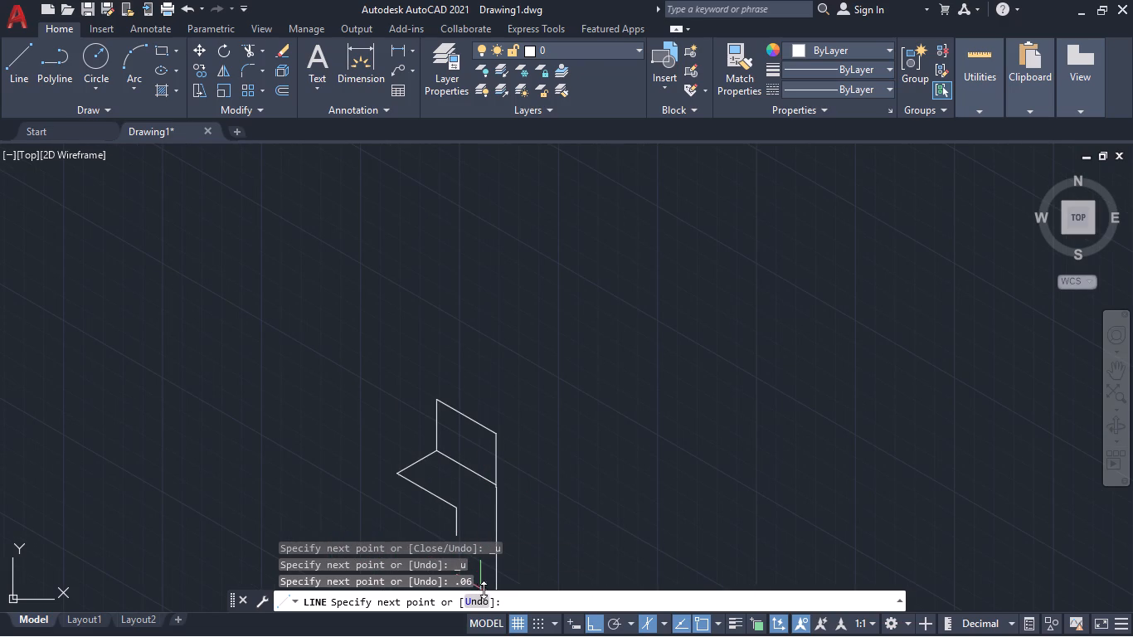
Set the right isoplane for continuing the line chain from the lower end of the 0.06 line.
{"action": "left_click", "coordinate": [659, 622]}
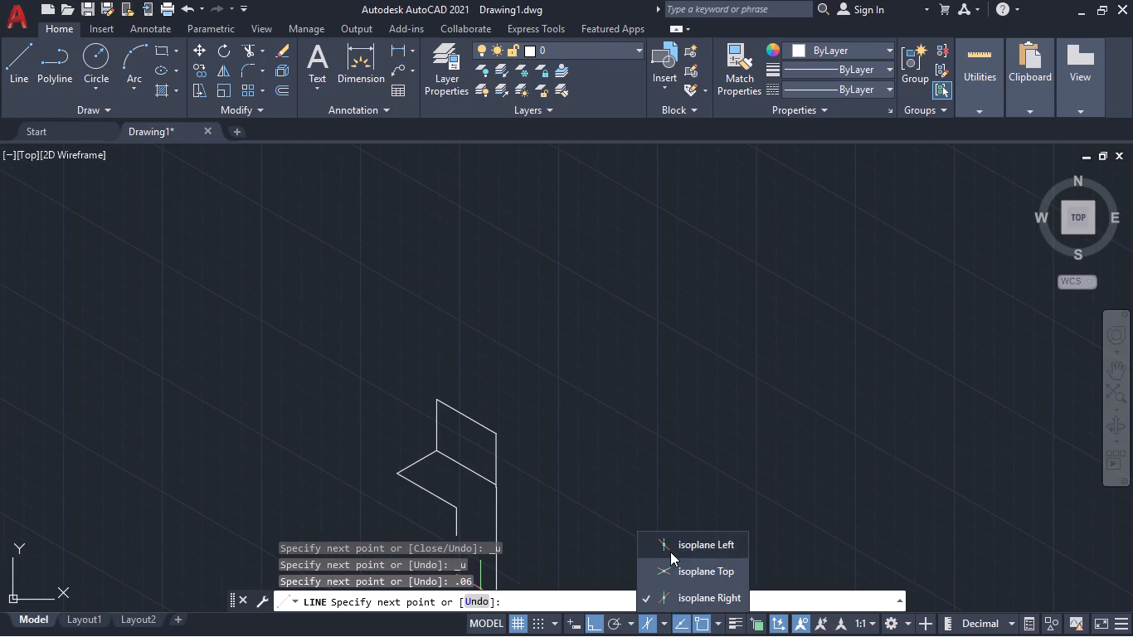
{"action": "left_click", "coordinate": [672, 544]}
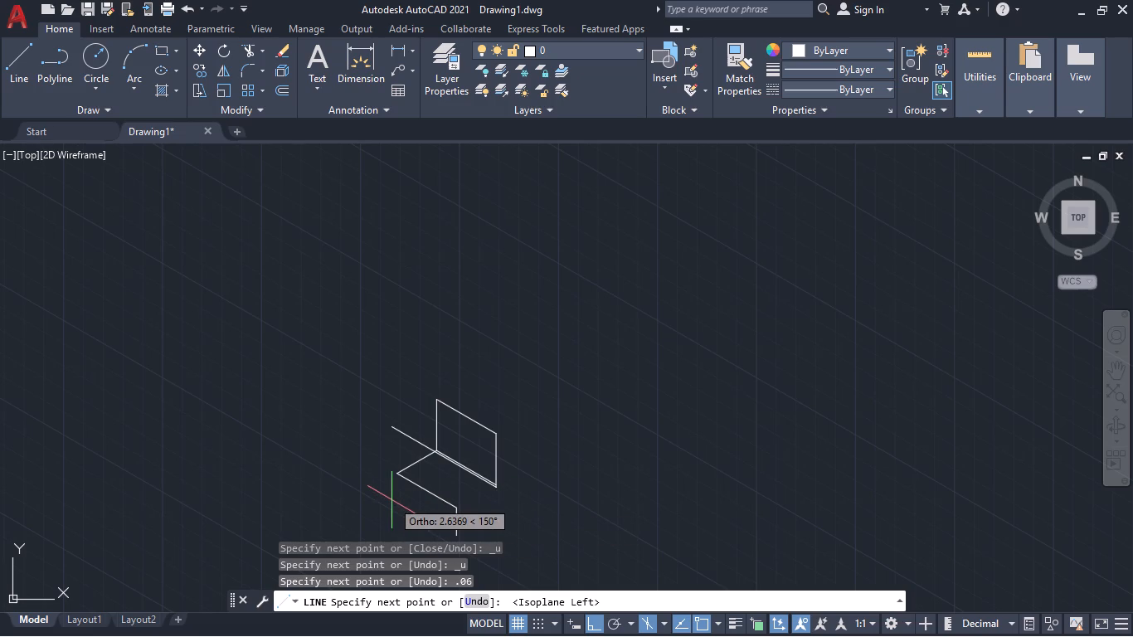
{"action": "left_click", "coordinate": [663, 621]}
{"action": "left_click", "coordinate": [663, 596]}
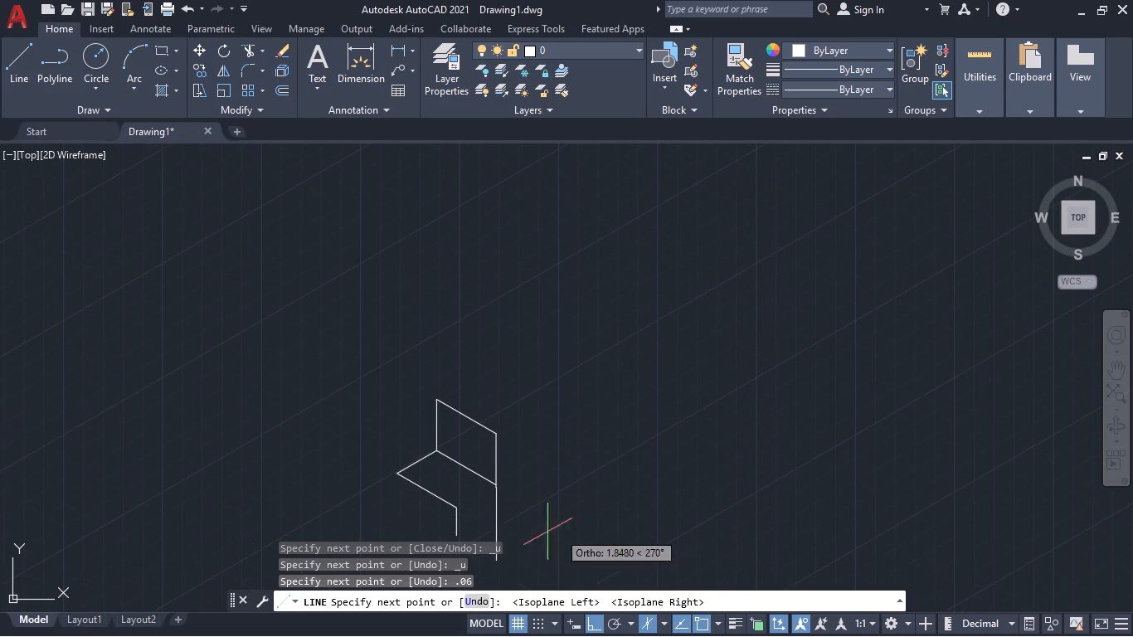
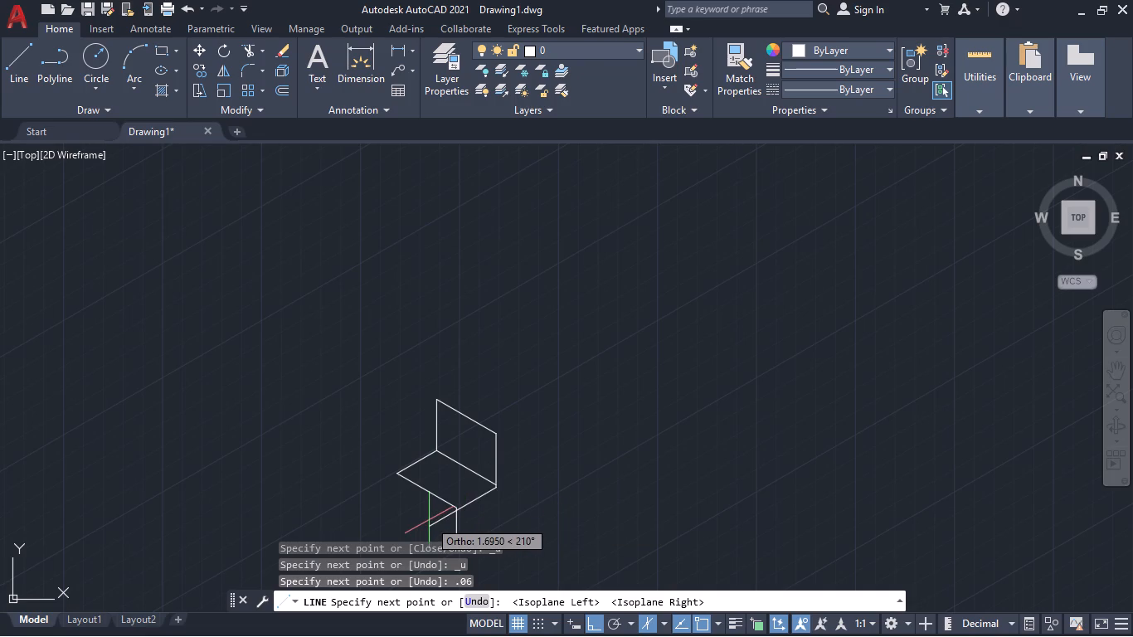
Close the thickness strip with lines of 0.4 at 210° and 0.06 vertically up, ending at the upright face's lower corner.
{"action": "type", "text": ".4"}
{"action": "key", "text": "Return"}
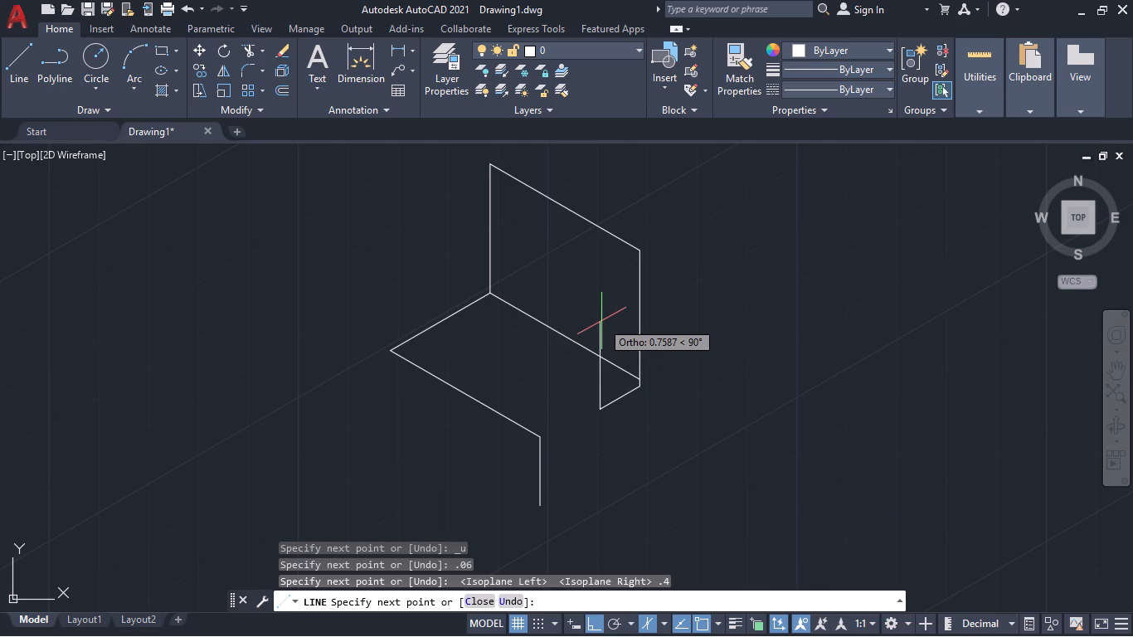
{"action": "key", "text": "0"}
{"action": "type", "text": ".06"}
{"action": "key", "text": "Return"}
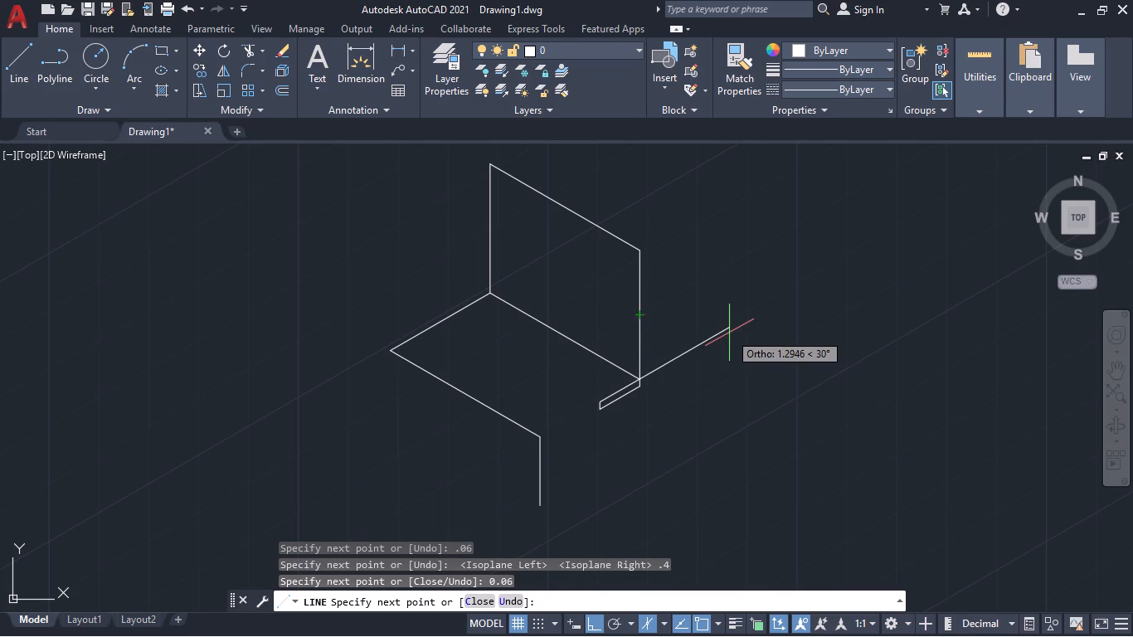
{"action": "left_click", "coordinate": [644, 383]}
{"action": "key", "text": "space"}
From the strip's free upper corner, draw slot edges of 1 at 150° on the left isoplane and 0.2 at 210° on the right isoplane.
{"action": "key", "text": "space"}
{"action": "scroll", "coordinate": [697, 375], "scroll_direction": "down", "scroll_amount": 1, "text": "ctrl"}
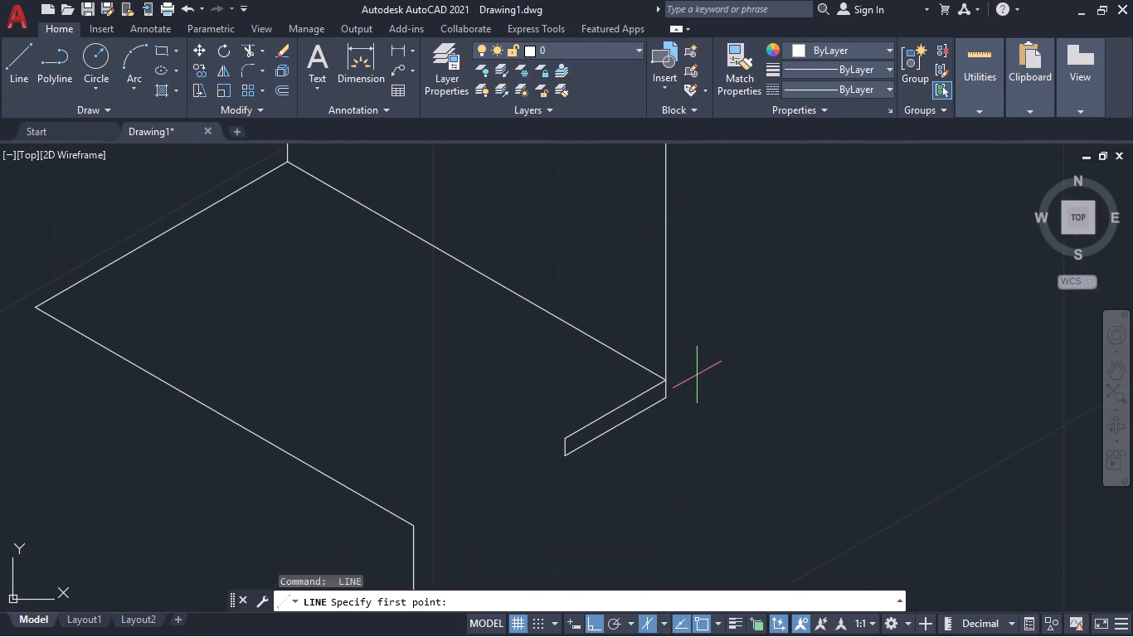
{"action": "scroll", "coordinate": [697, 375], "scroll_direction": "down", "scroll_amount": 6, "text": "ctrl"}
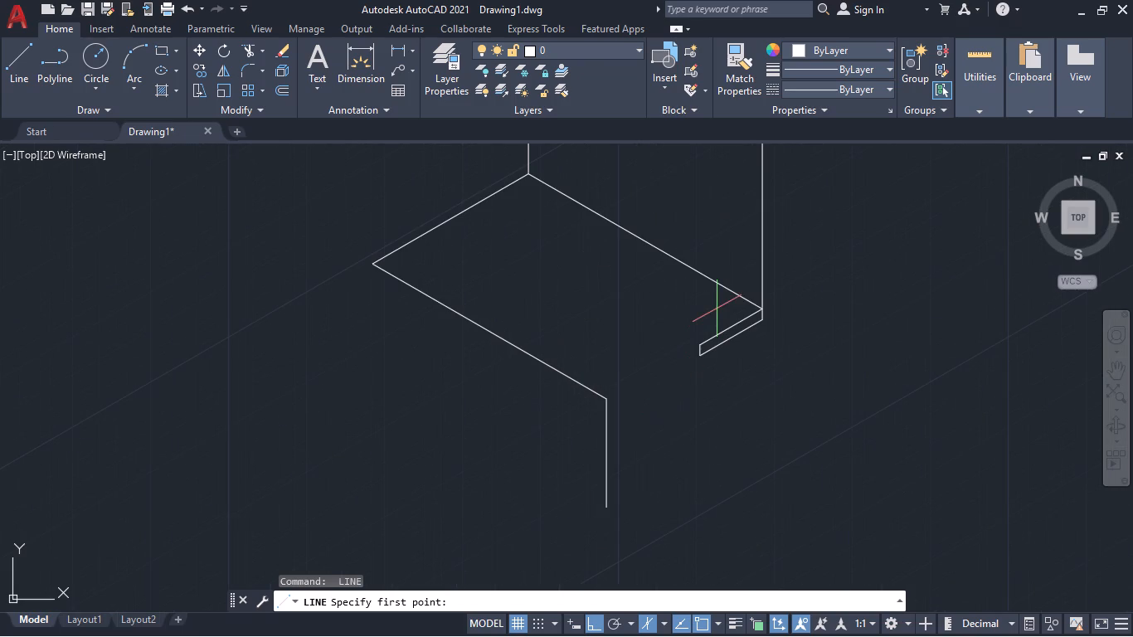
{"action": "left_click", "coordinate": [698, 343]}
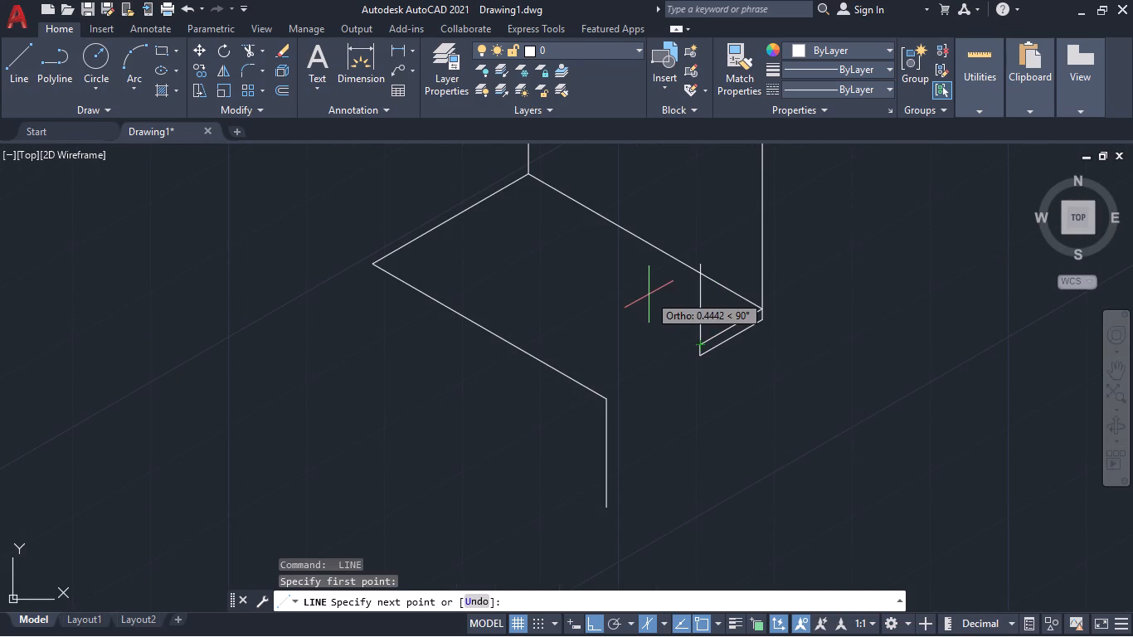
{"action": "left_click", "coordinate": [669, 622]}
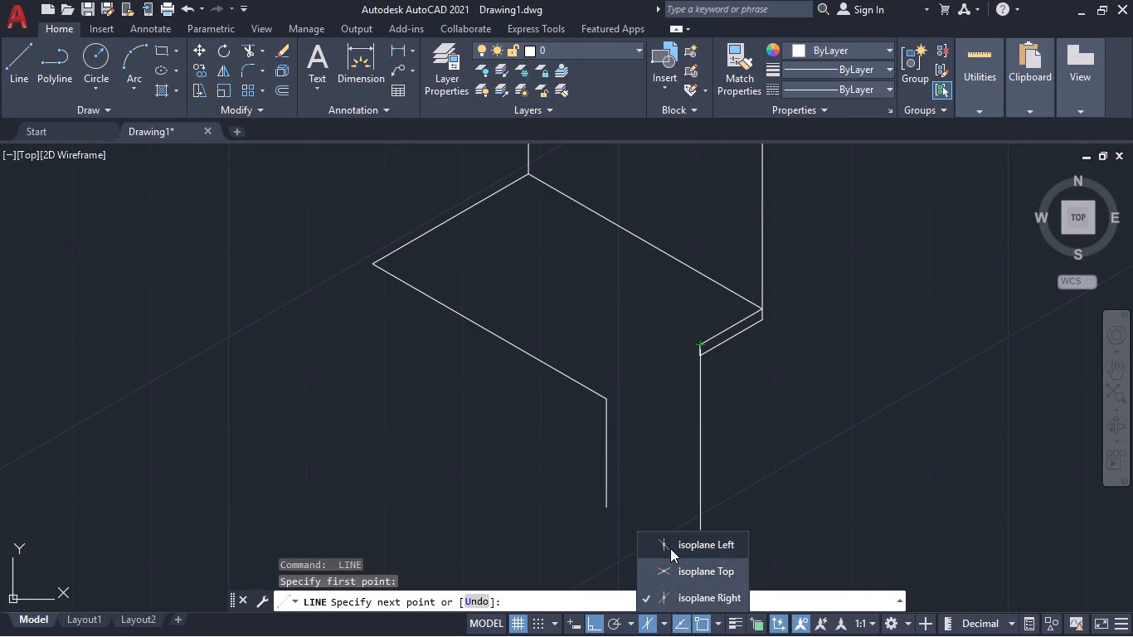
{"action": "left_click", "coordinate": [670, 548]}
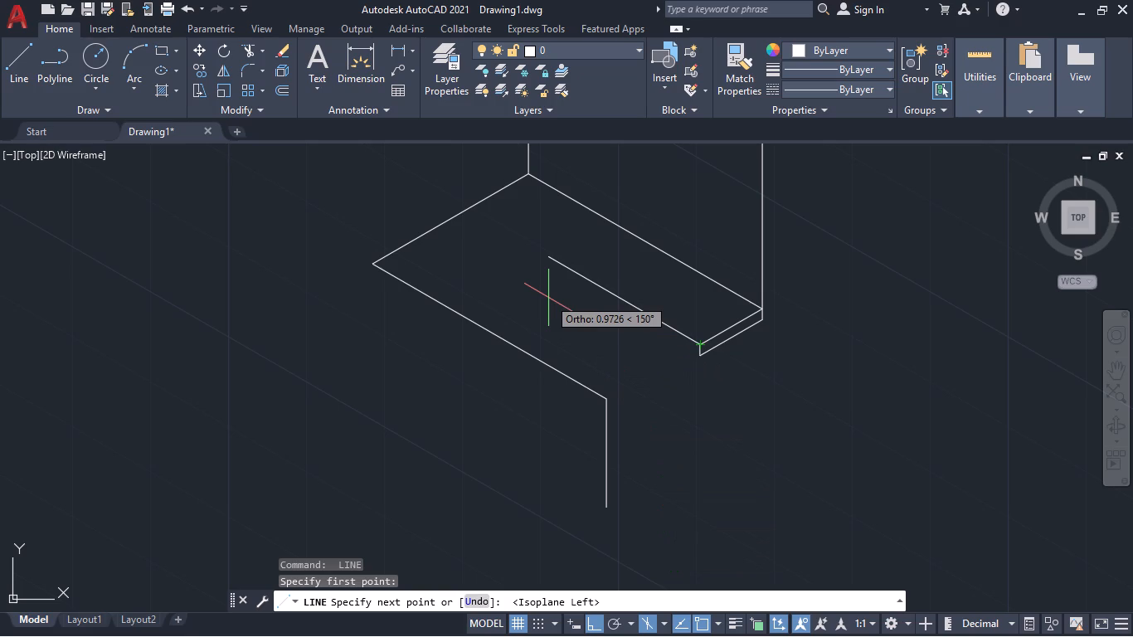
{"action": "key", "text": "1"}
{"action": "key", "text": "Return"}
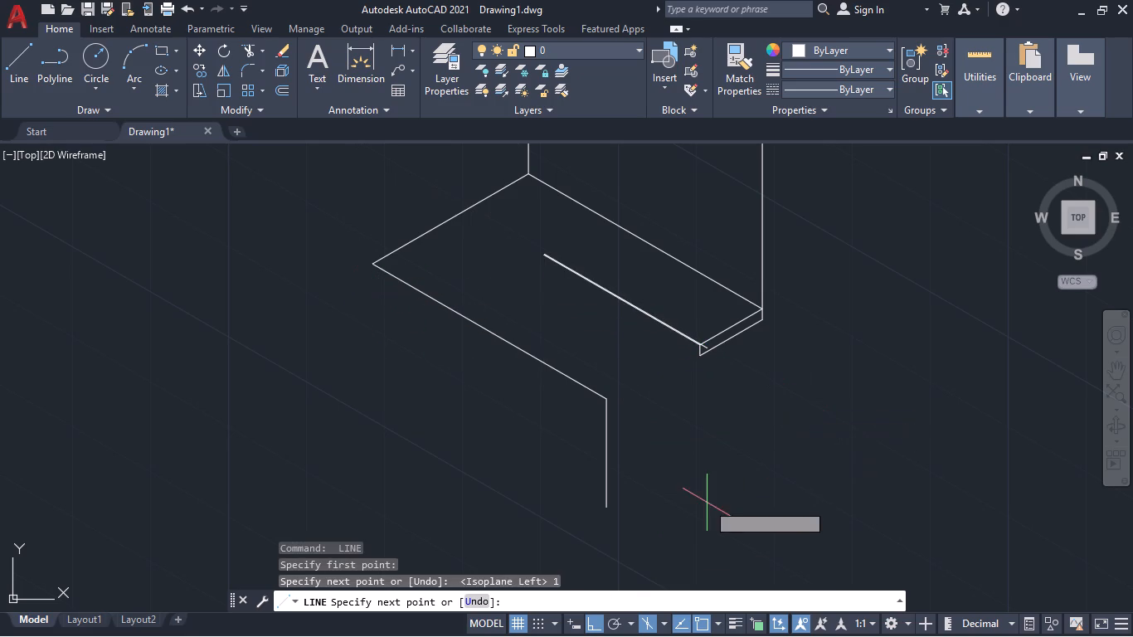
{"action": "left_click", "coordinate": [661, 622]}
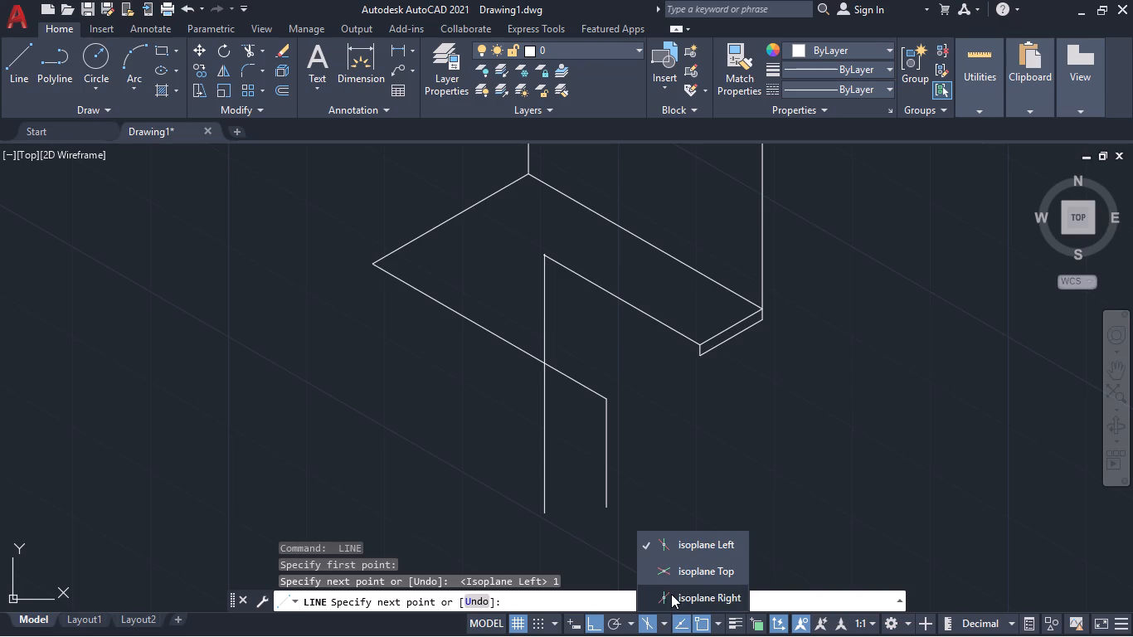
{"action": "left_click", "coordinate": [671, 594]}
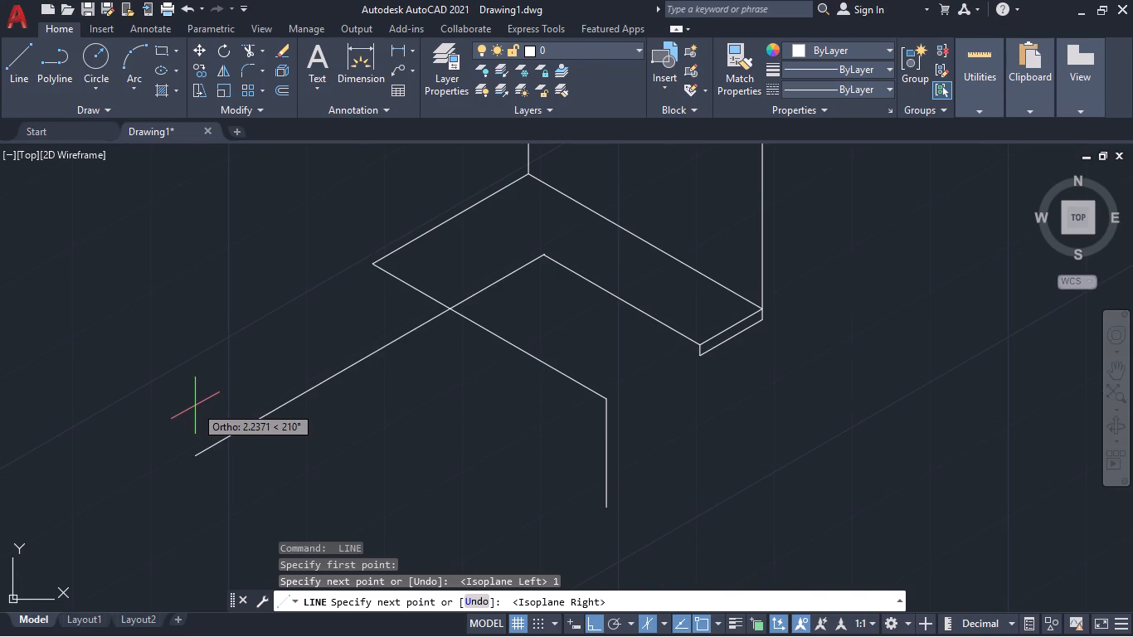
{"action": "type", "text": ".2"}
{"action": "key", "text": "Return"}
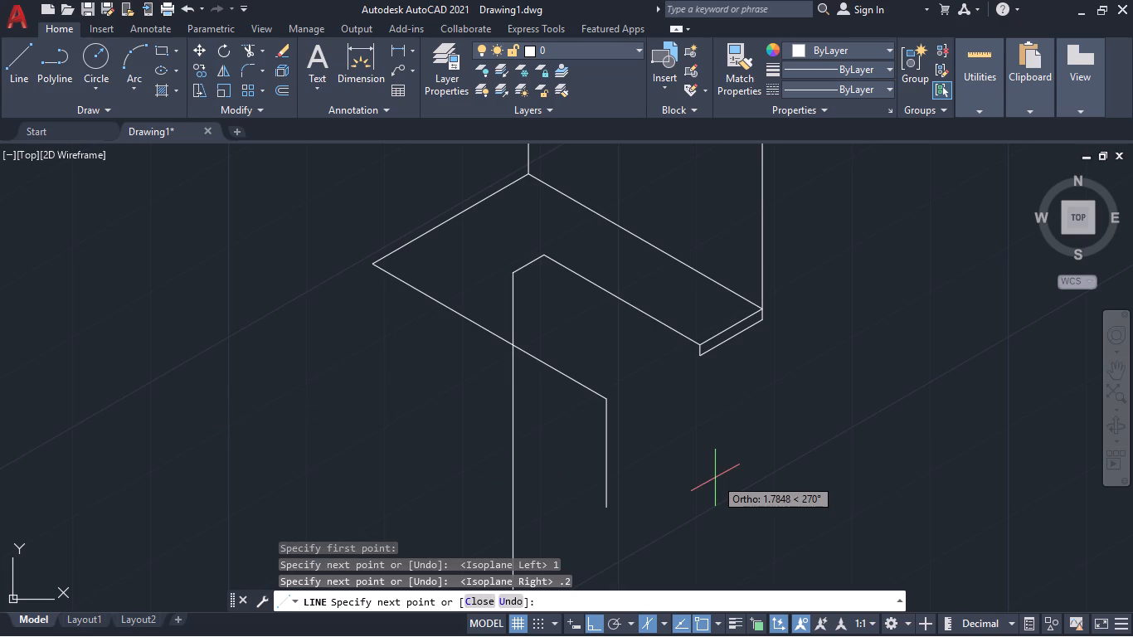
Continue the slot with 1 at 330° on the left isoplane, then connect to the base's front corner on the right isoplane.
{"action": "left_click", "coordinate": [664, 620]}
{"action": "left_click", "coordinate": [683, 546]}
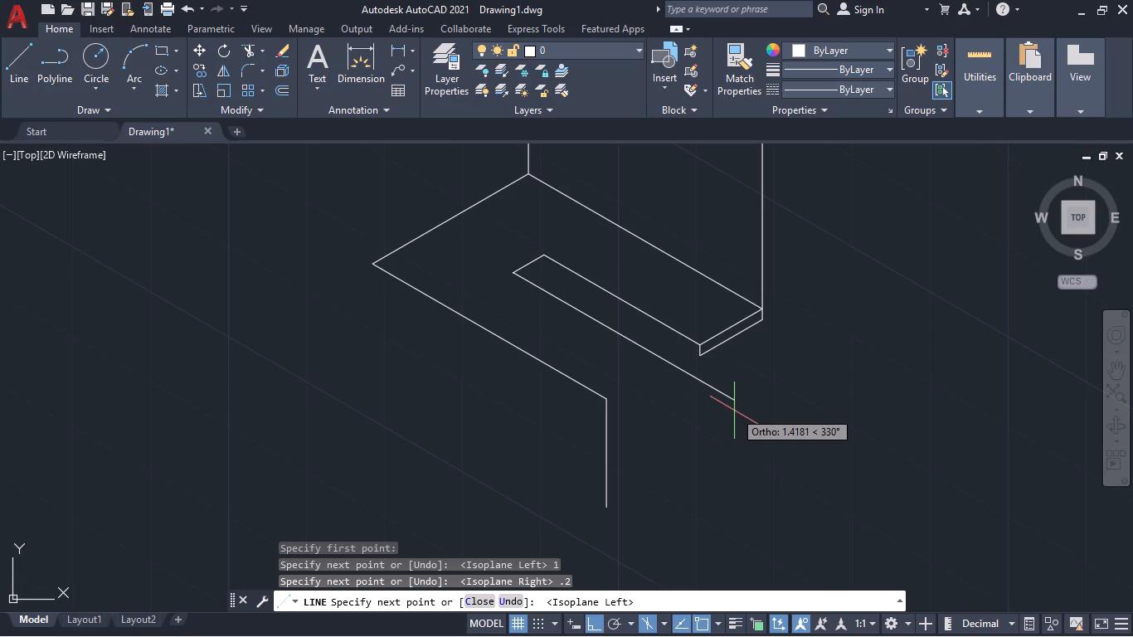
{"action": "key", "text": "1"}
{"action": "key", "text": "Return"}
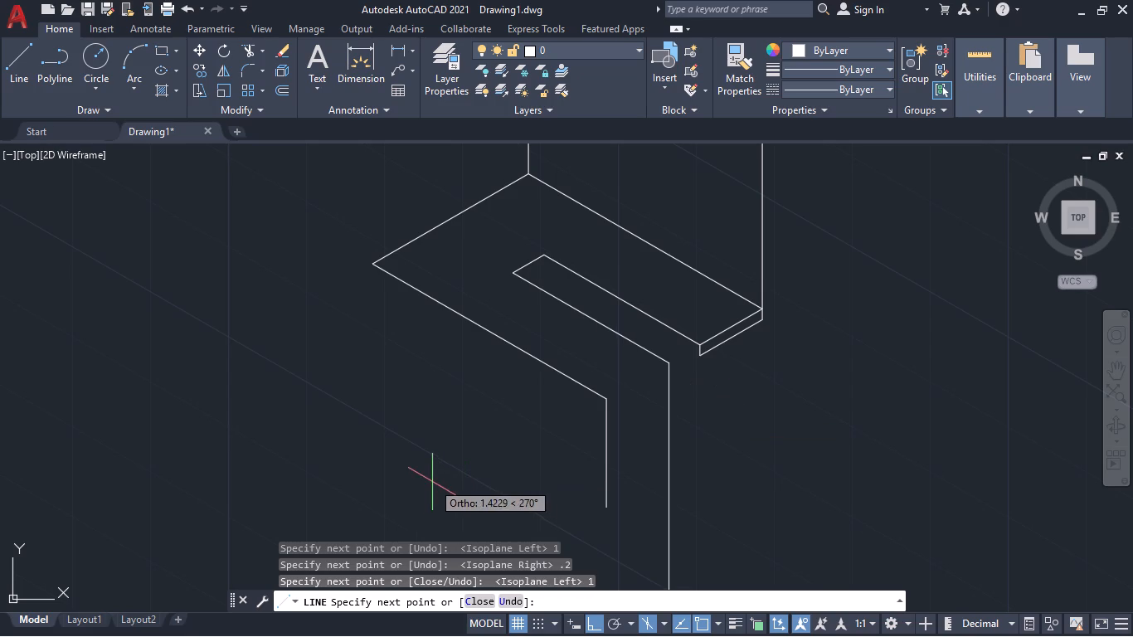
{"action": "left_click", "coordinate": [666, 623]}
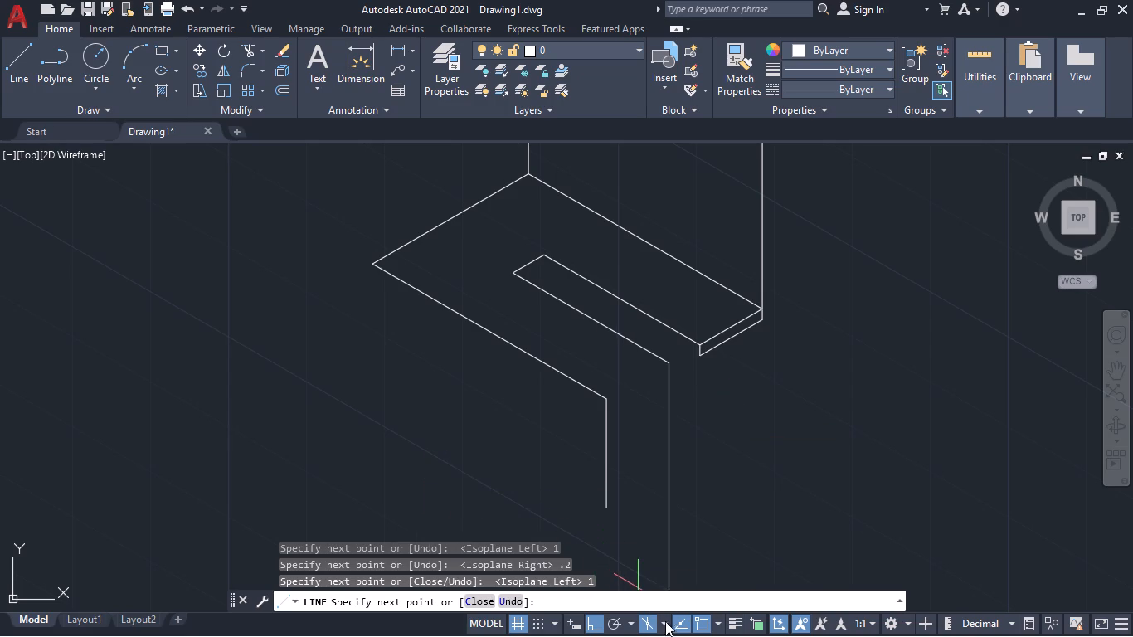
{"action": "left_click", "coordinate": [671, 596]}
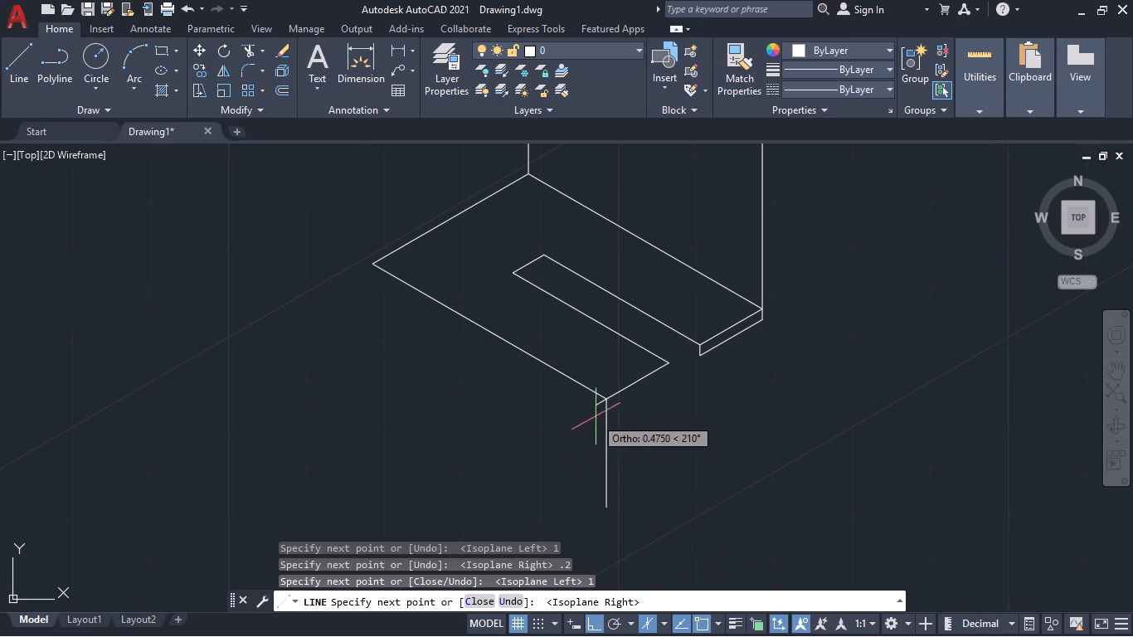
{"action": "left_click", "coordinate": [603, 404]}
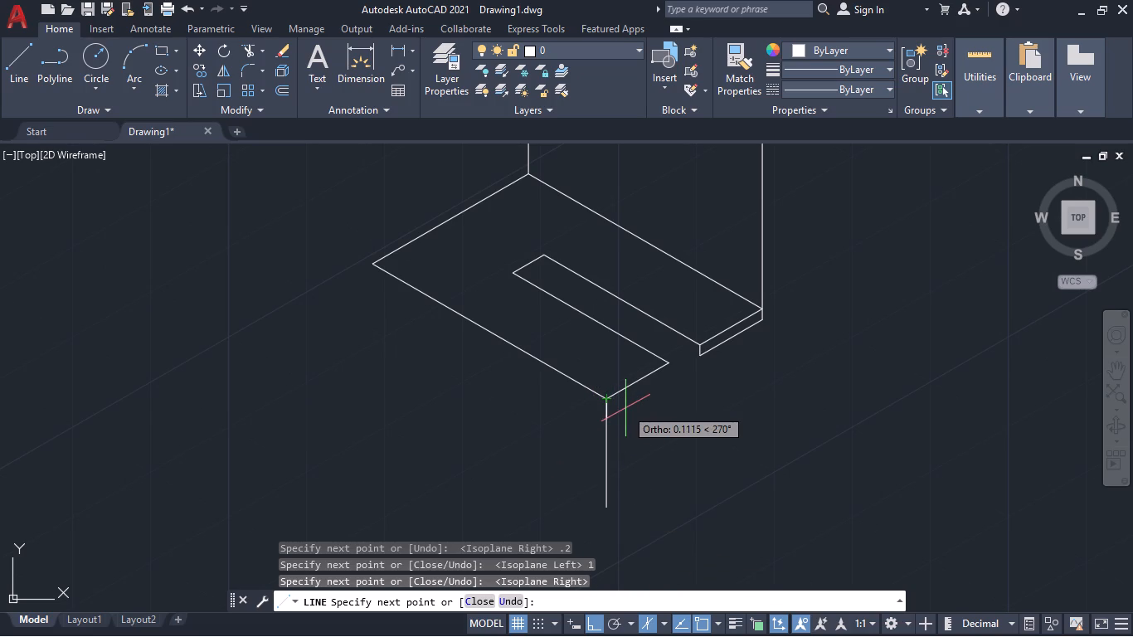
{"action": "key", "text": "space"}
Draw a line of length 1 at 210° from the lower end of the strip's short 0.06 edge, past the base's front corner.
{"action": "key", "text": "space"}
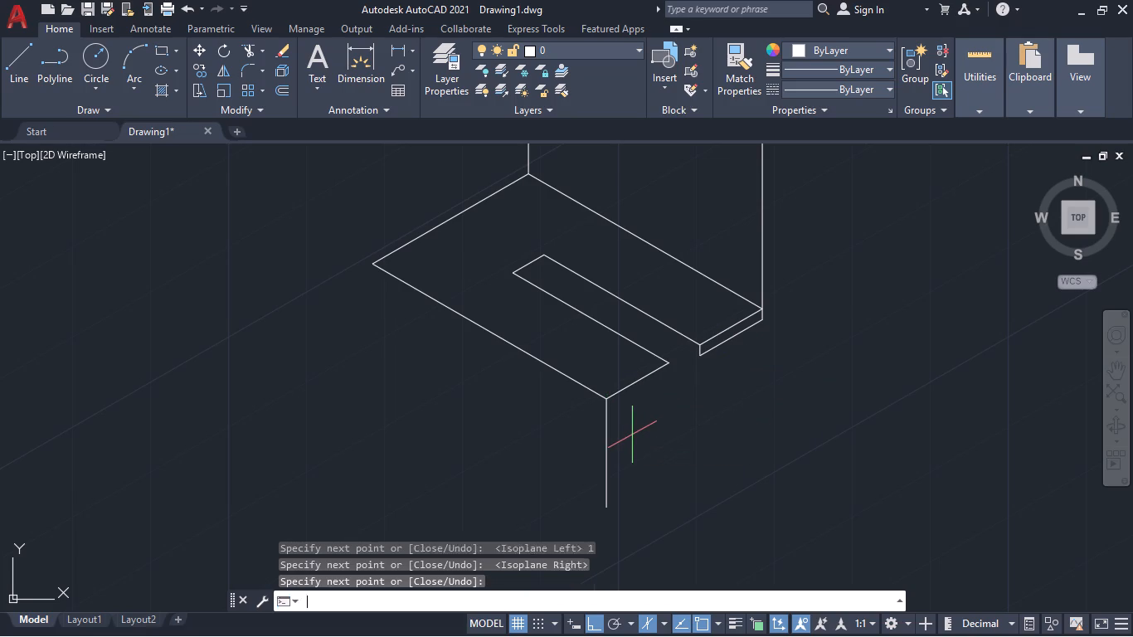
{"action": "left_click", "coordinate": [698, 357]}
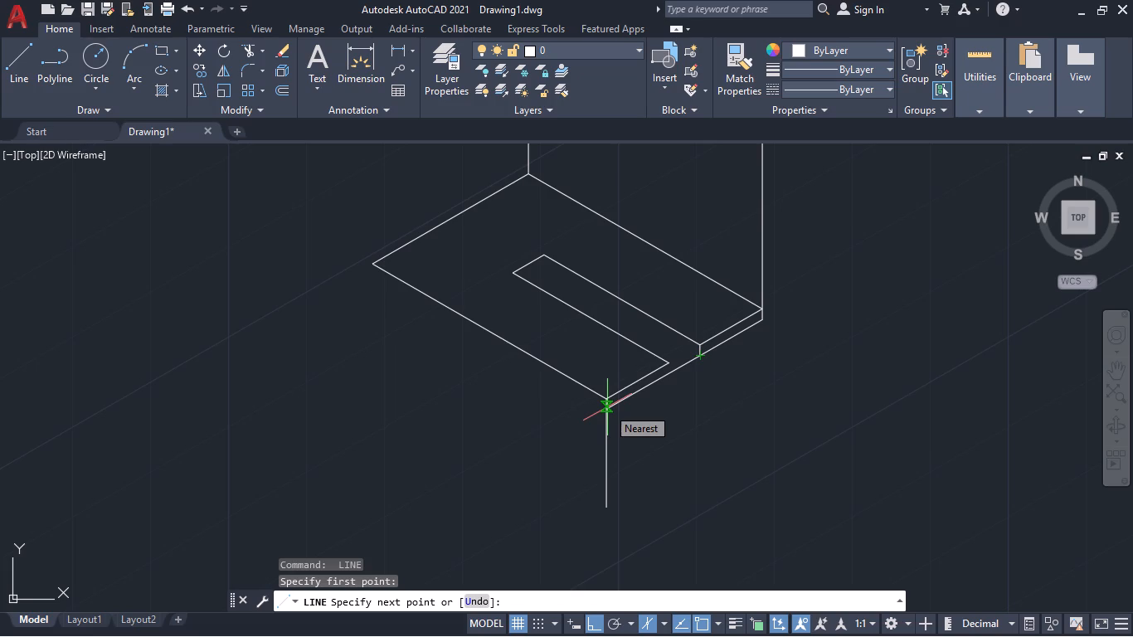
{"action": "key", "text": "1"}
{"action": "key", "text": "Return"}
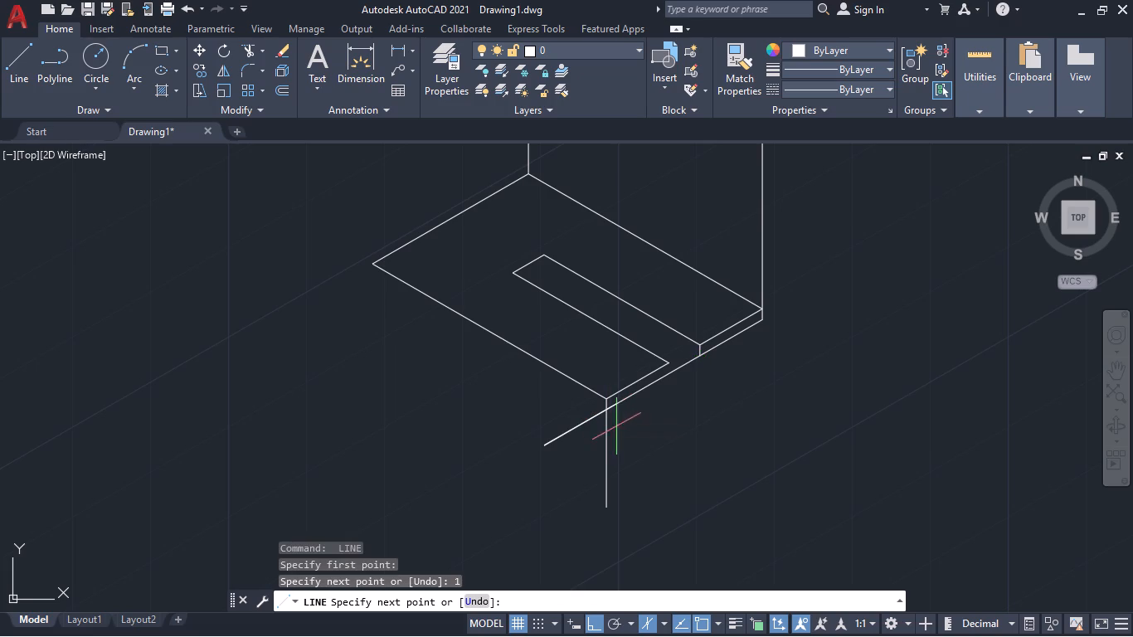
{"action": "key", "text": "space"}
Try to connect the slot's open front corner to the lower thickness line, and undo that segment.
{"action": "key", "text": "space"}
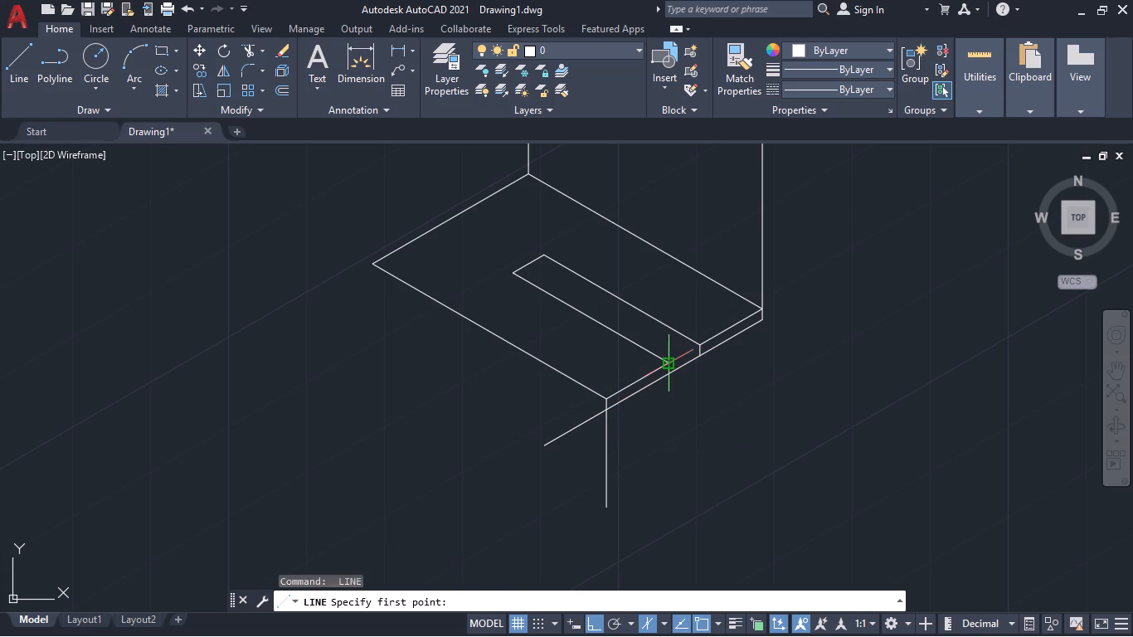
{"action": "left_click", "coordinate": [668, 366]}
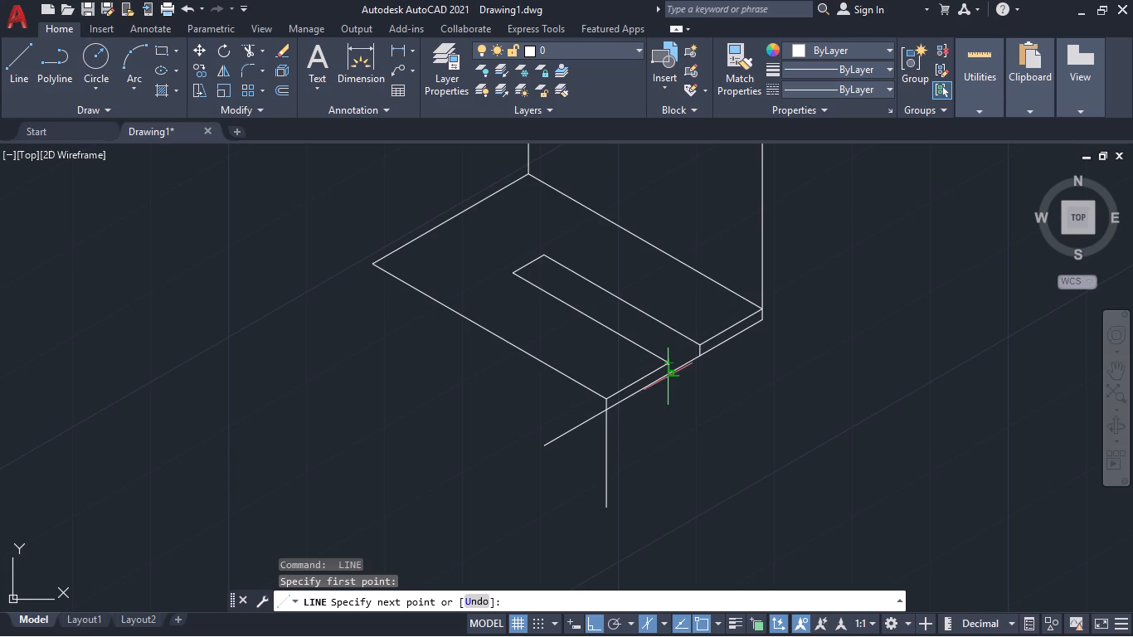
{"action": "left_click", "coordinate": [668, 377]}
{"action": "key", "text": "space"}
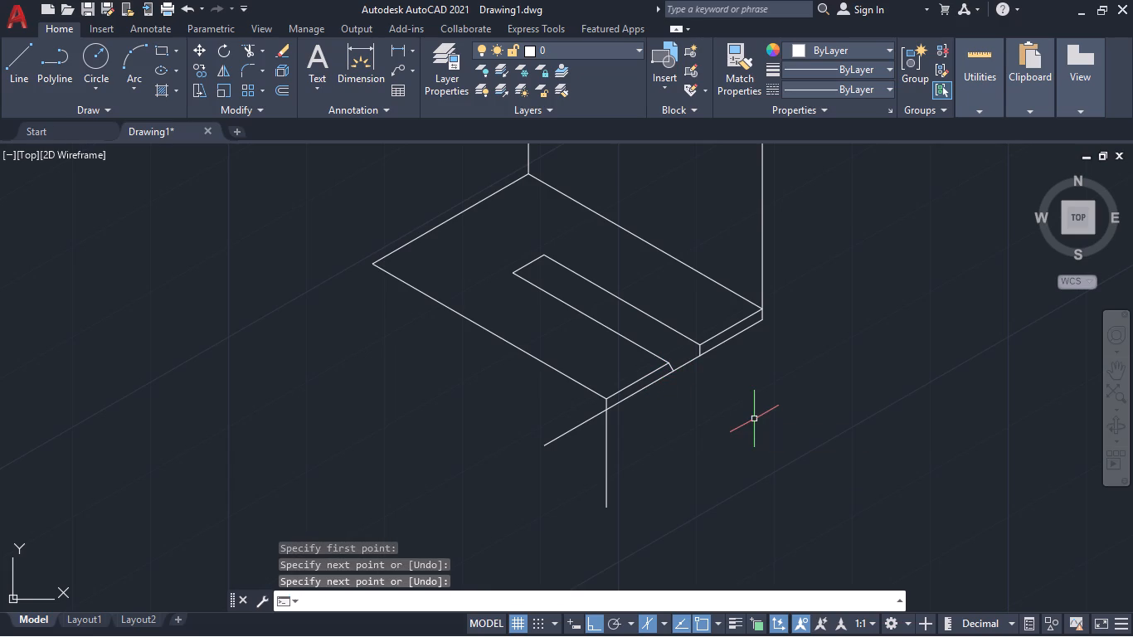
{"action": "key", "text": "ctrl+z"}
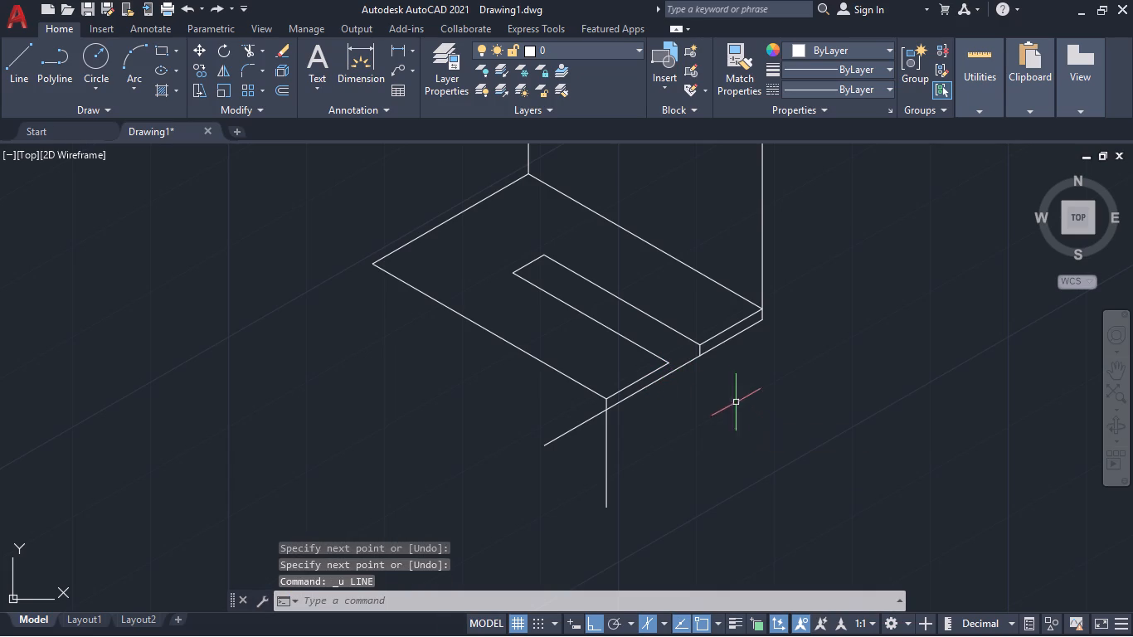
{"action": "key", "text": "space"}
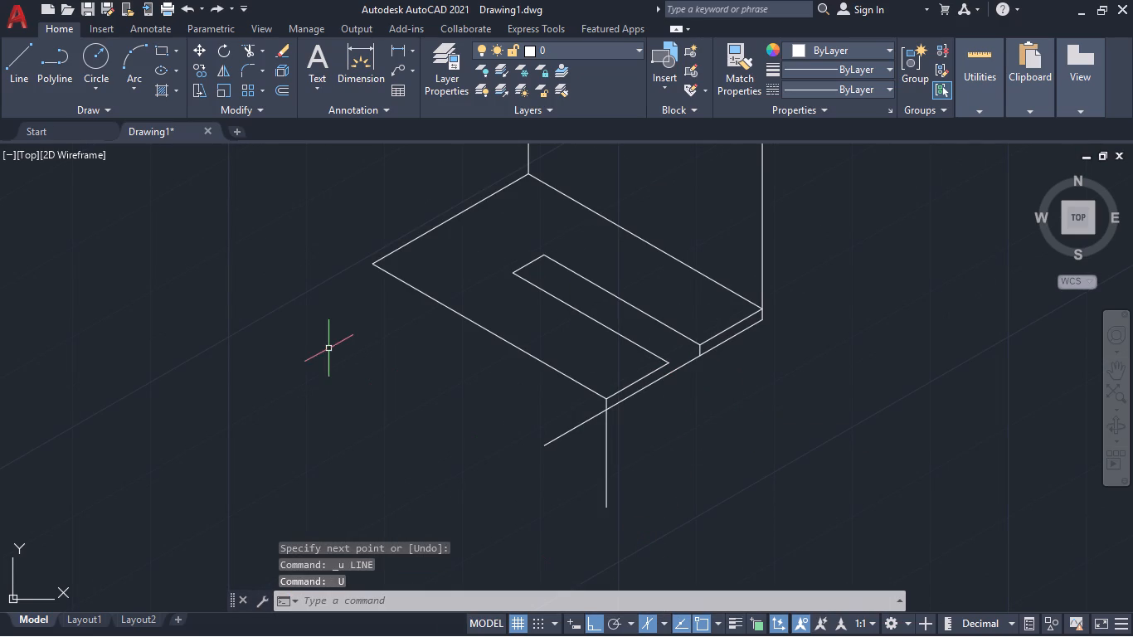
Draw a short line from the slot's open front corner straight down to the lower thickness line.
{"action": "left_click", "coordinate": [25, 66]}
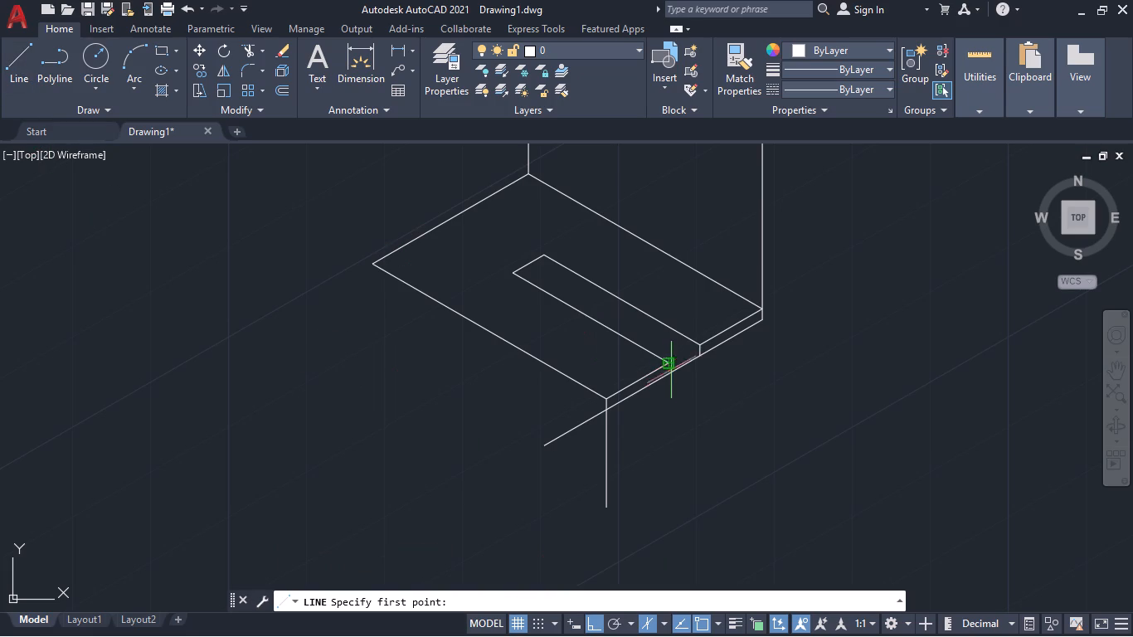
{"action": "left_click", "coordinate": [657, 314]}
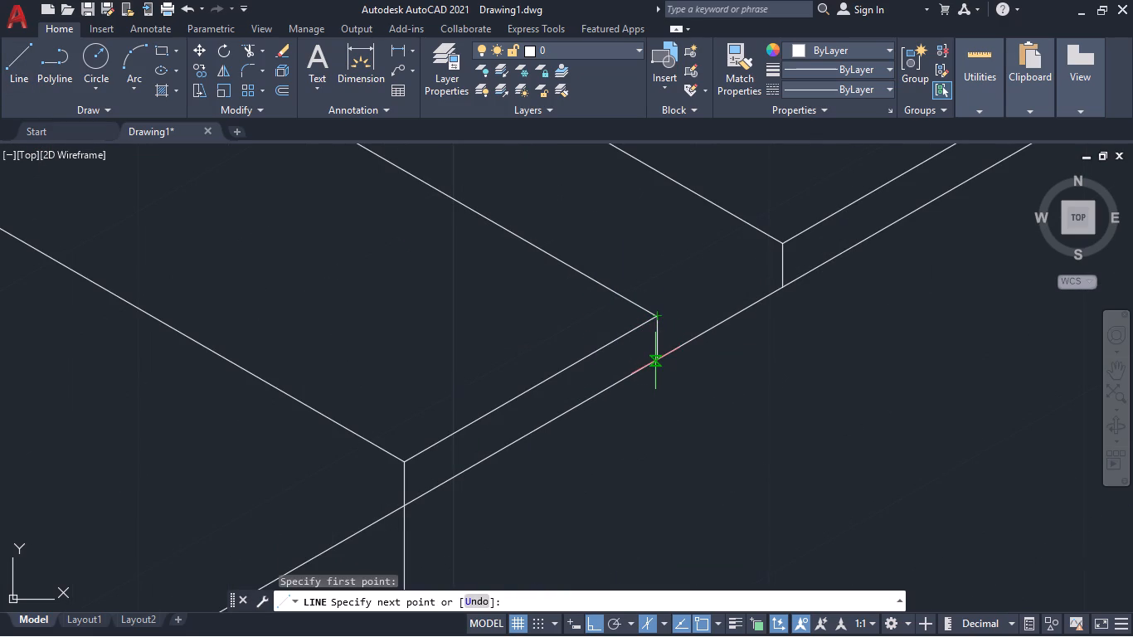
{"action": "left_click", "coordinate": [655, 361]}
{"action": "key", "text": "space"}
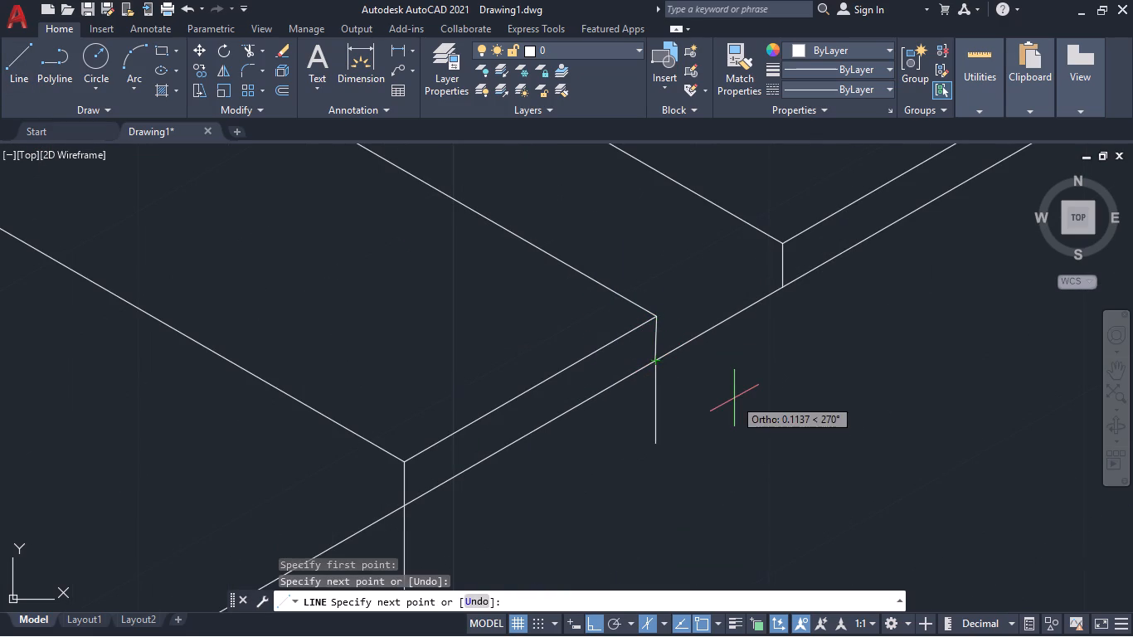
Trim the lower thickness line across the slot opening and both excess line ends beyond the base's front corner.
{"action": "scroll", "coordinate": [734, 398], "scroll_direction": "down", "scroll_amount": 6, "text": "ctrl"}
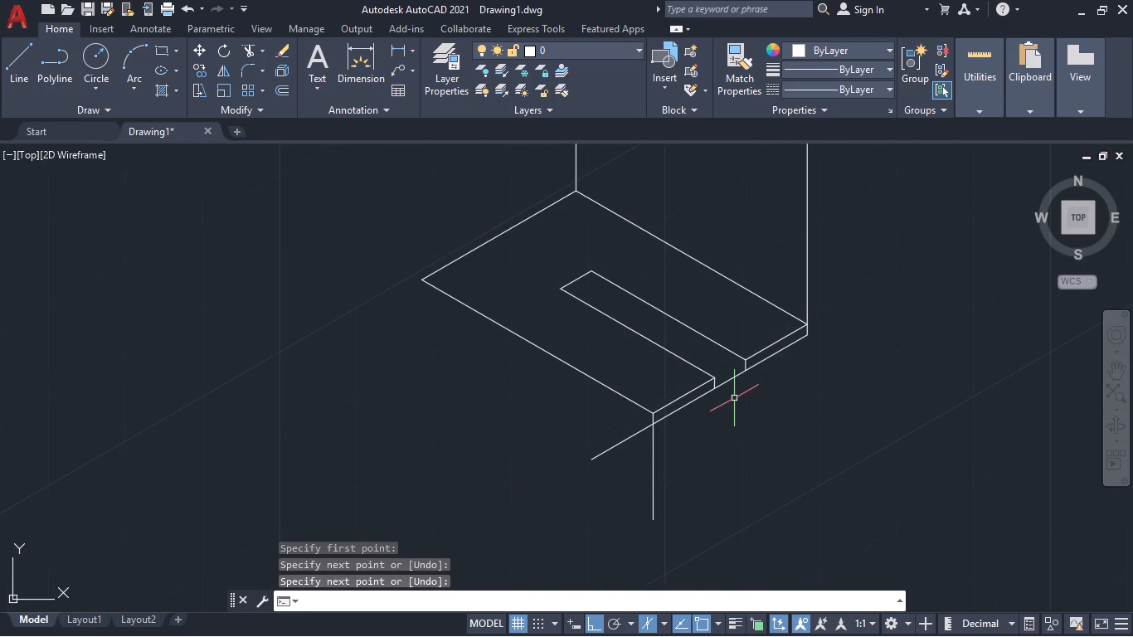
{"action": "type", "text": "tr"}
{"action": "key", "text": "Return"}
{"action": "left_click", "coordinate": [714, 351]}
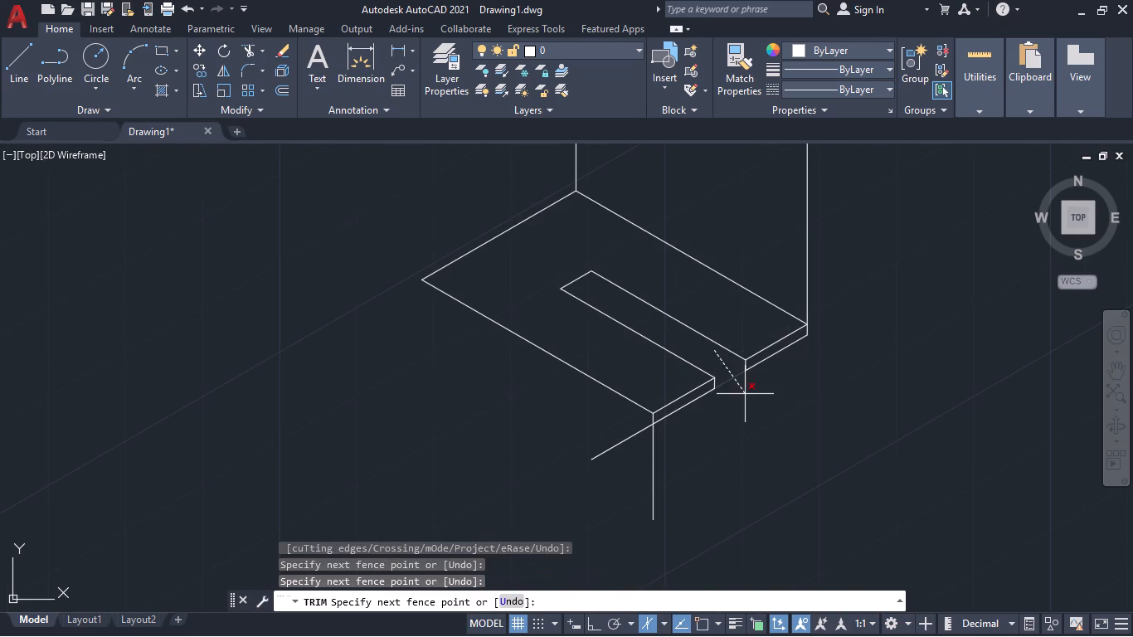
{"action": "left_click", "coordinate": [745, 394]}
{"action": "left_click", "coordinate": [703, 448]}
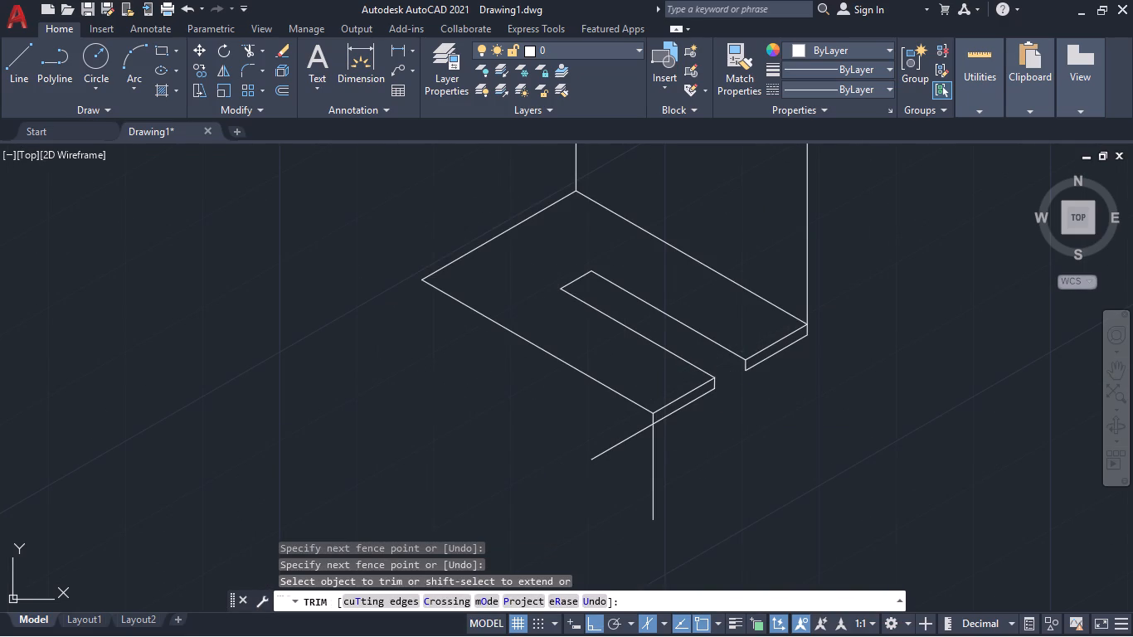
{"action": "left_click", "coordinate": [595, 434]}
{"action": "key", "text": "Escape"}
{"action": "key", "text": "Escape"}
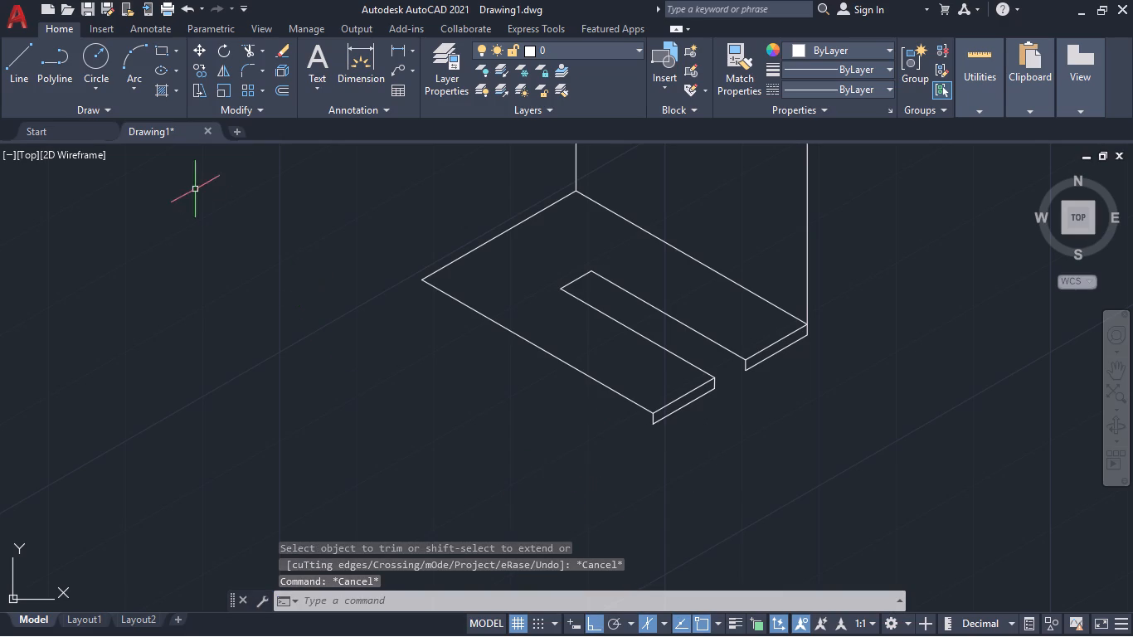
On the left isoplane, draw the base's lower side edge 1.5 long from the bottom front corner, closing it up to the base's side corner.
{"action": "left_click", "coordinate": [13, 57]}
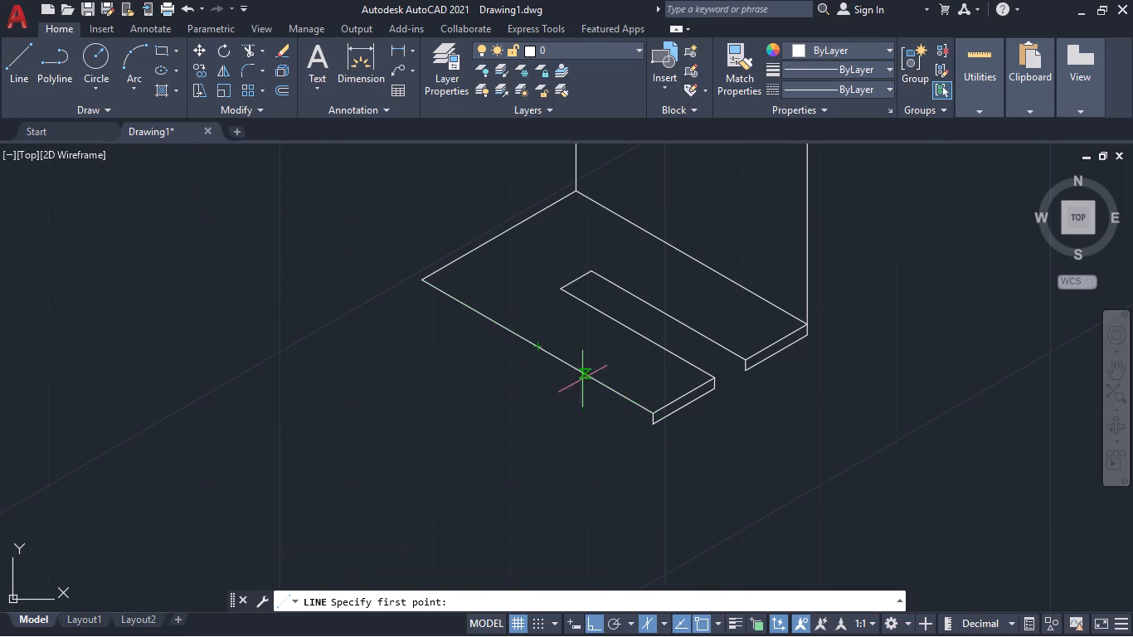
{"action": "left_click", "coordinate": [654, 428]}
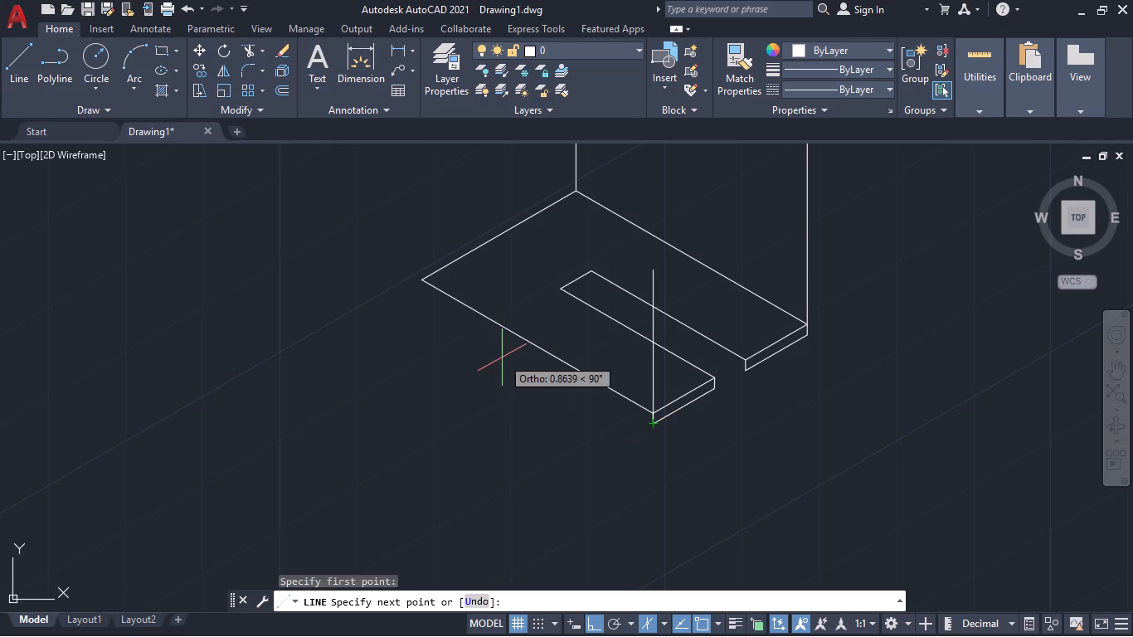
{"action": "left_click", "coordinate": [664, 620]}
{"action": "left_click", "coordinate": [661, 548]}
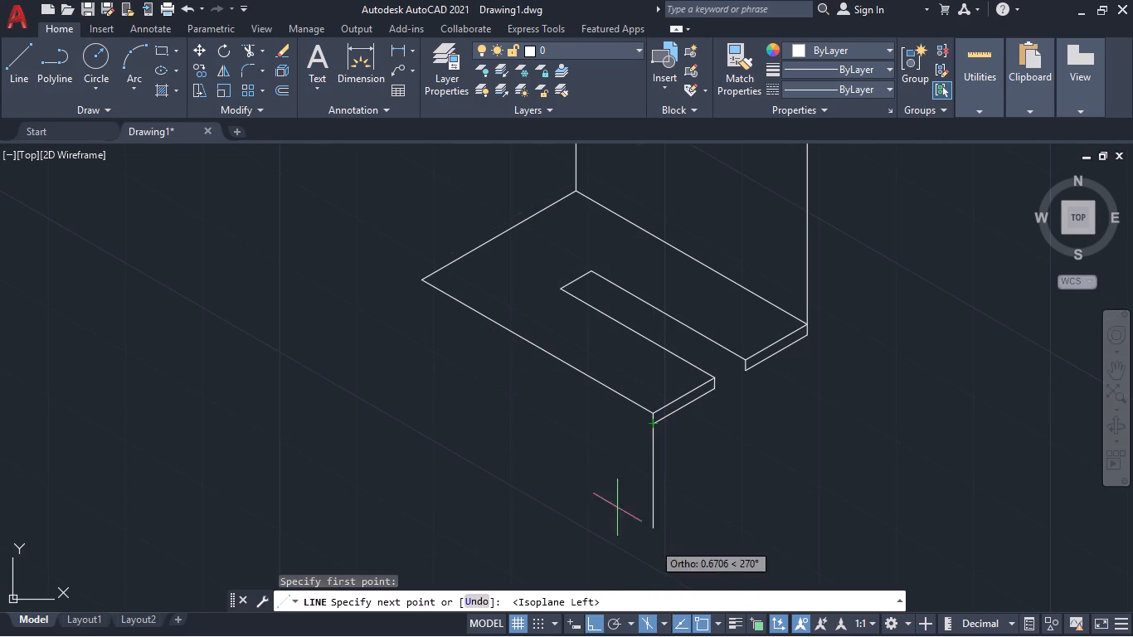
{"action": "type", "text": "1.5"}
{"action": "key", "text": "Return"}
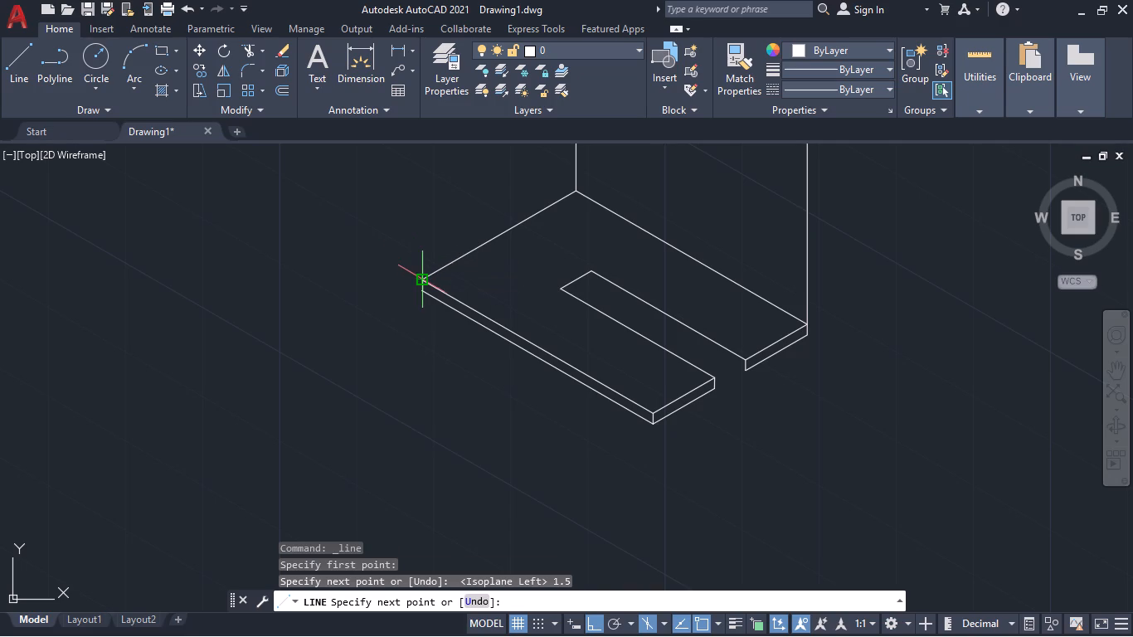
{"action": "left_click", "coordinate": [418, 277]}
{"action": "key", "text": "space"}
Draw the slot's inner lower edge from the bottom of its open corner, parallel to the long side, to the slot's closed end.
{"action": "key", "text": "space"}
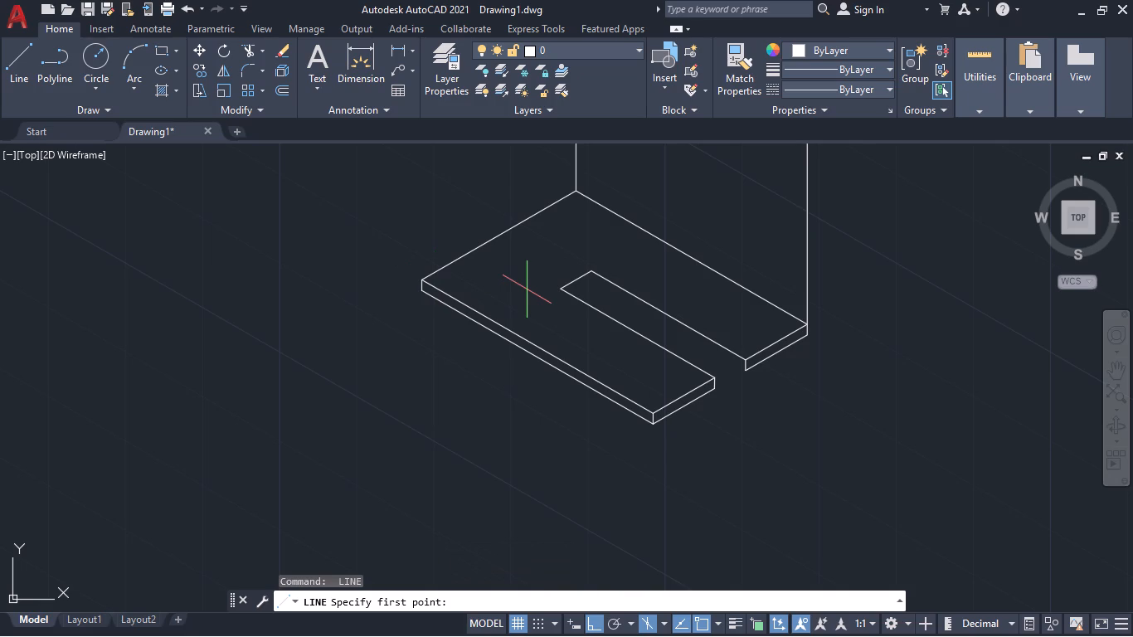
{"action": "left_click", "coordinate": [745, 374]}
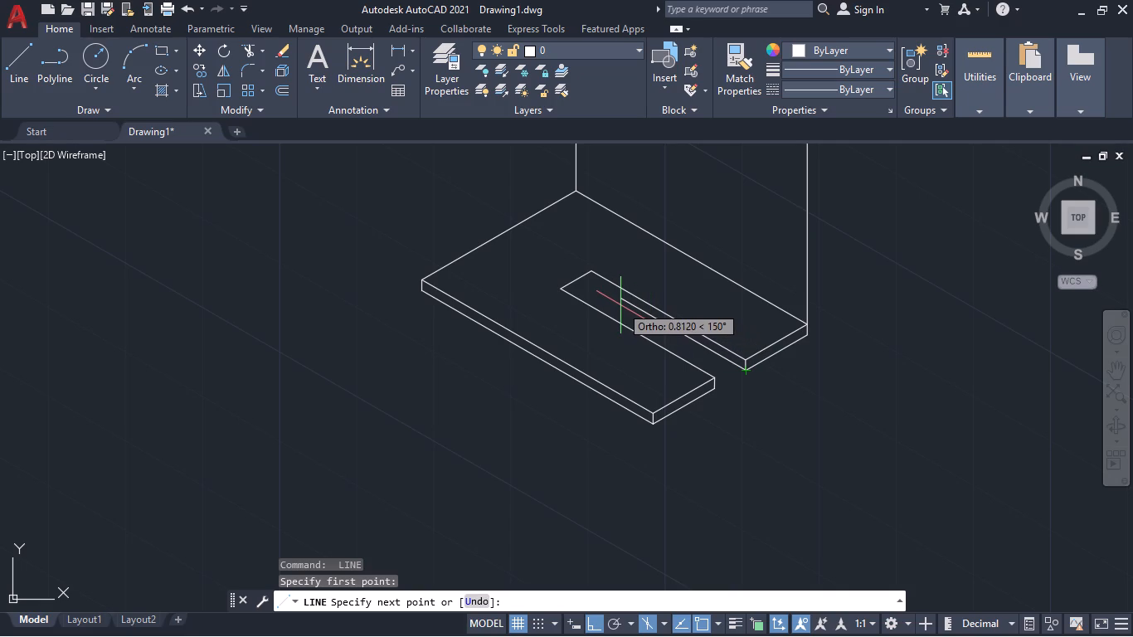
{"action": "left_click", "coordinate": [585, 278]}
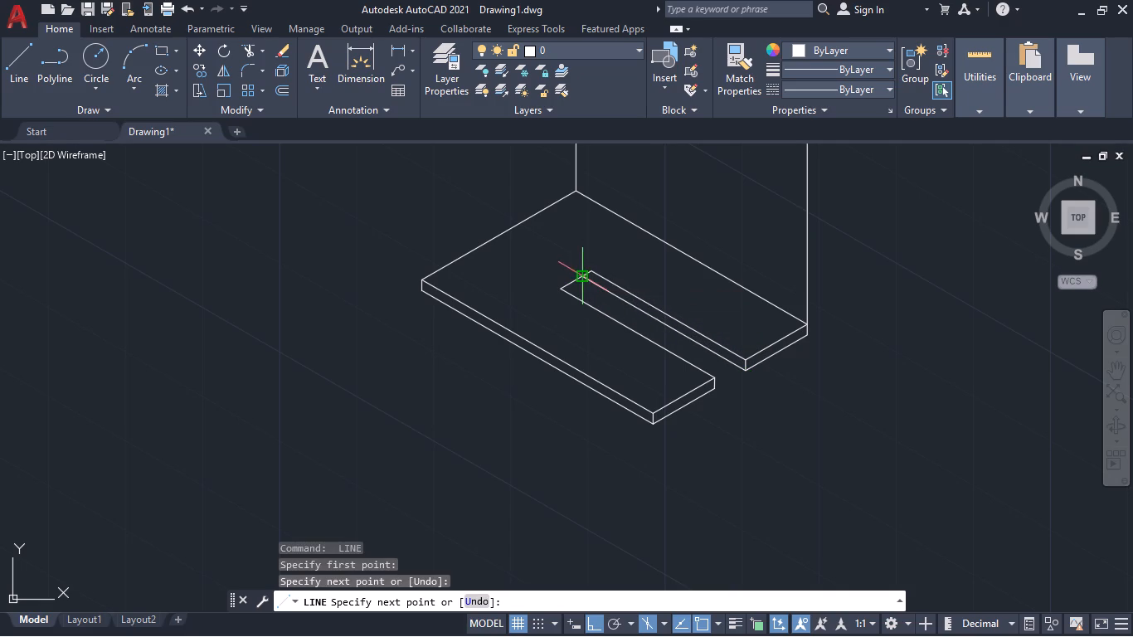
{"action": "key", "text": "space"}
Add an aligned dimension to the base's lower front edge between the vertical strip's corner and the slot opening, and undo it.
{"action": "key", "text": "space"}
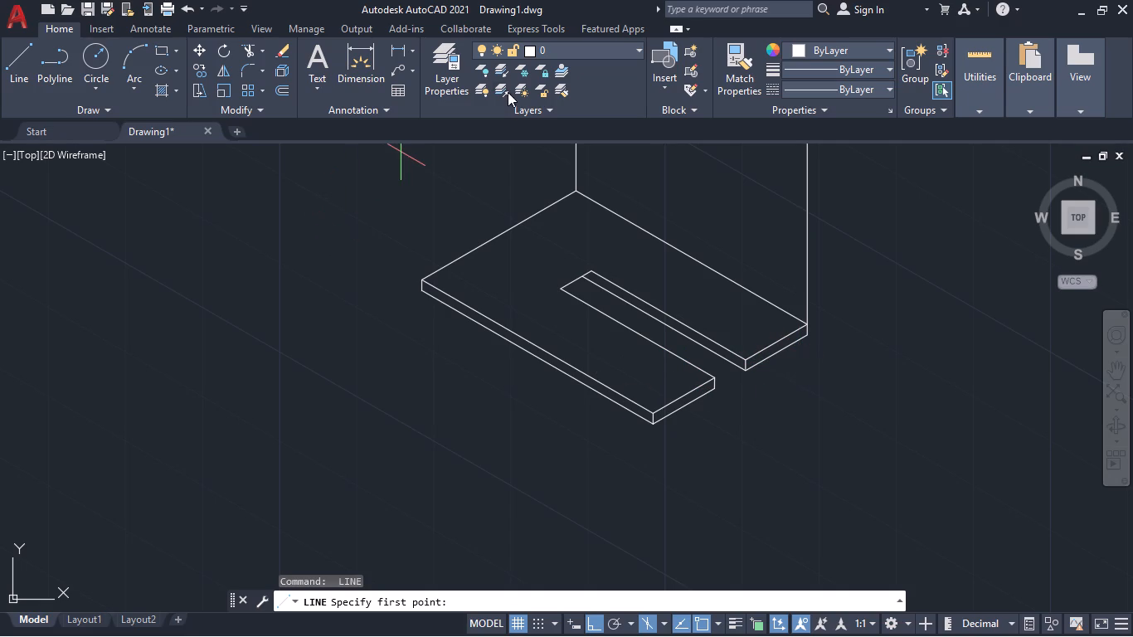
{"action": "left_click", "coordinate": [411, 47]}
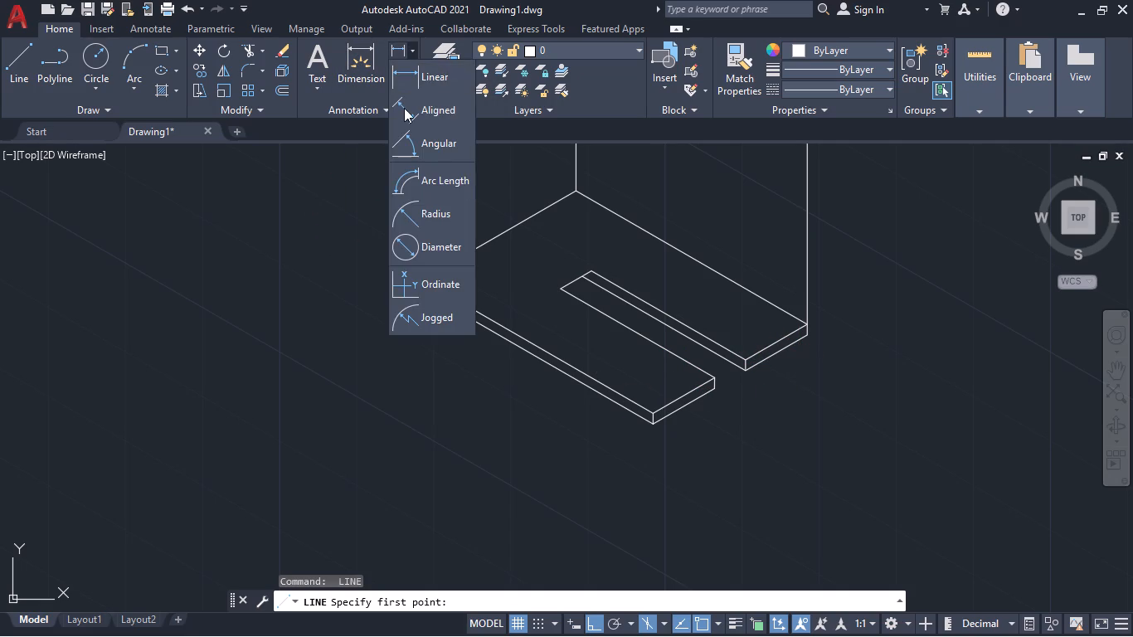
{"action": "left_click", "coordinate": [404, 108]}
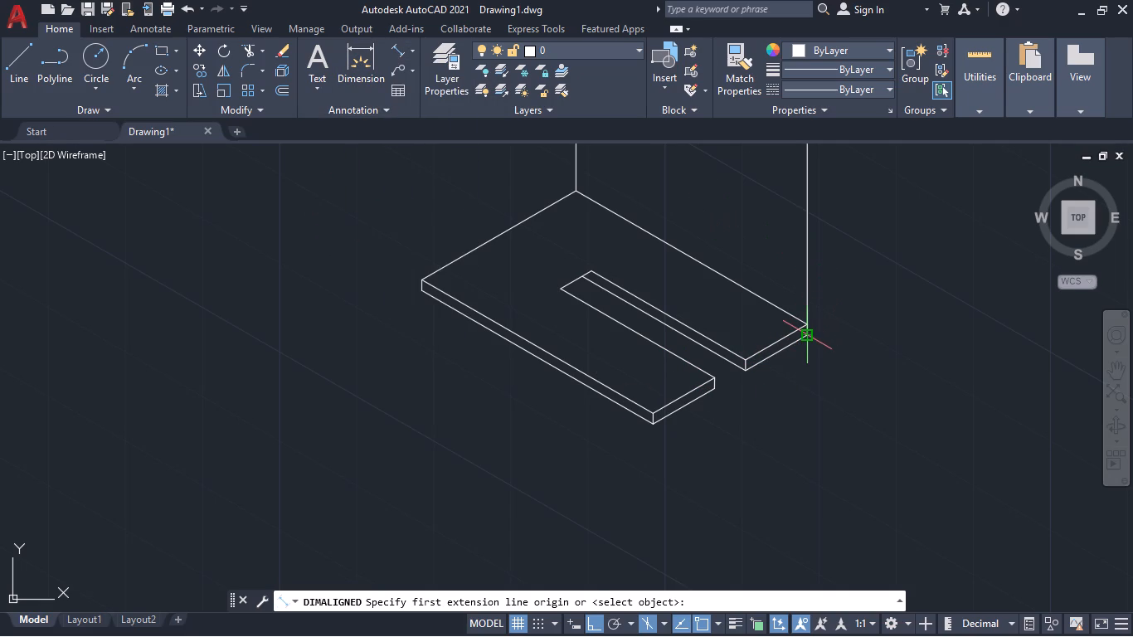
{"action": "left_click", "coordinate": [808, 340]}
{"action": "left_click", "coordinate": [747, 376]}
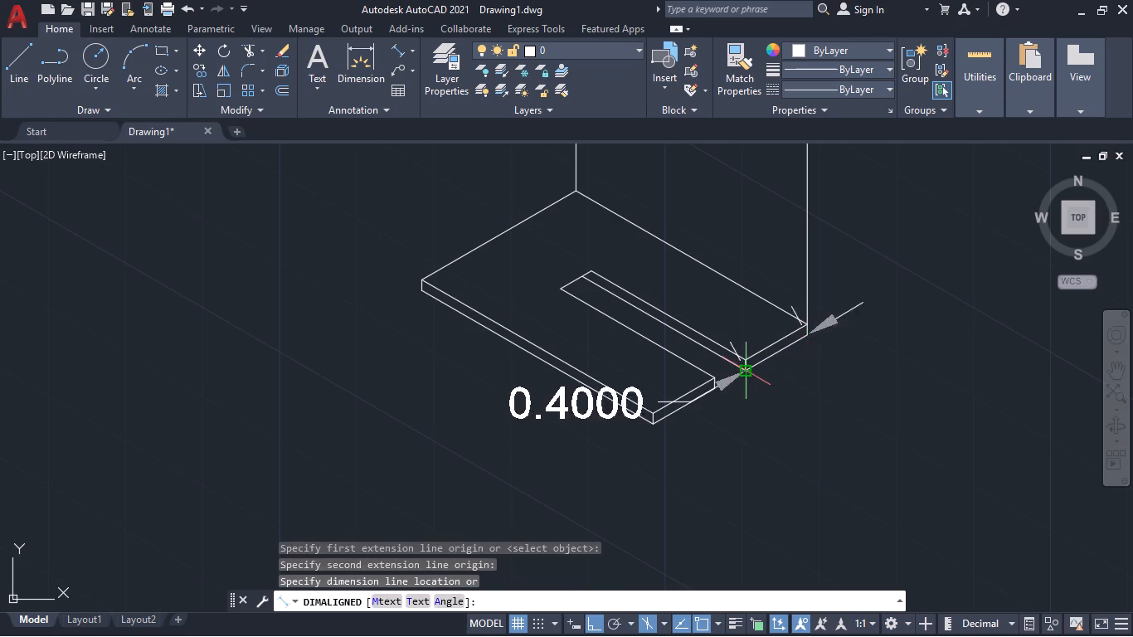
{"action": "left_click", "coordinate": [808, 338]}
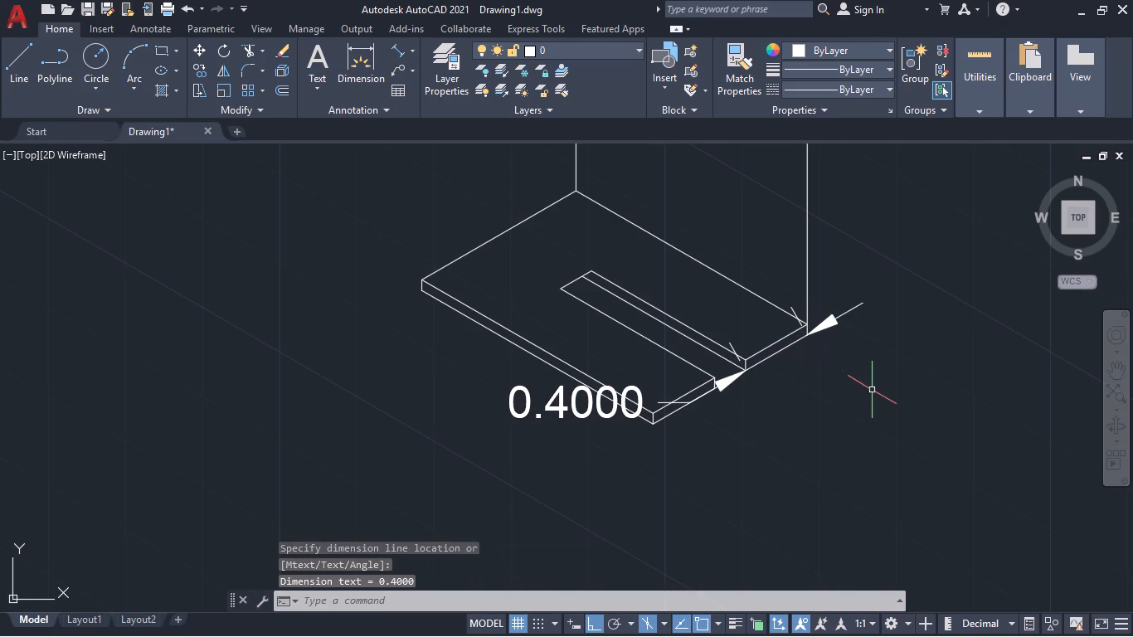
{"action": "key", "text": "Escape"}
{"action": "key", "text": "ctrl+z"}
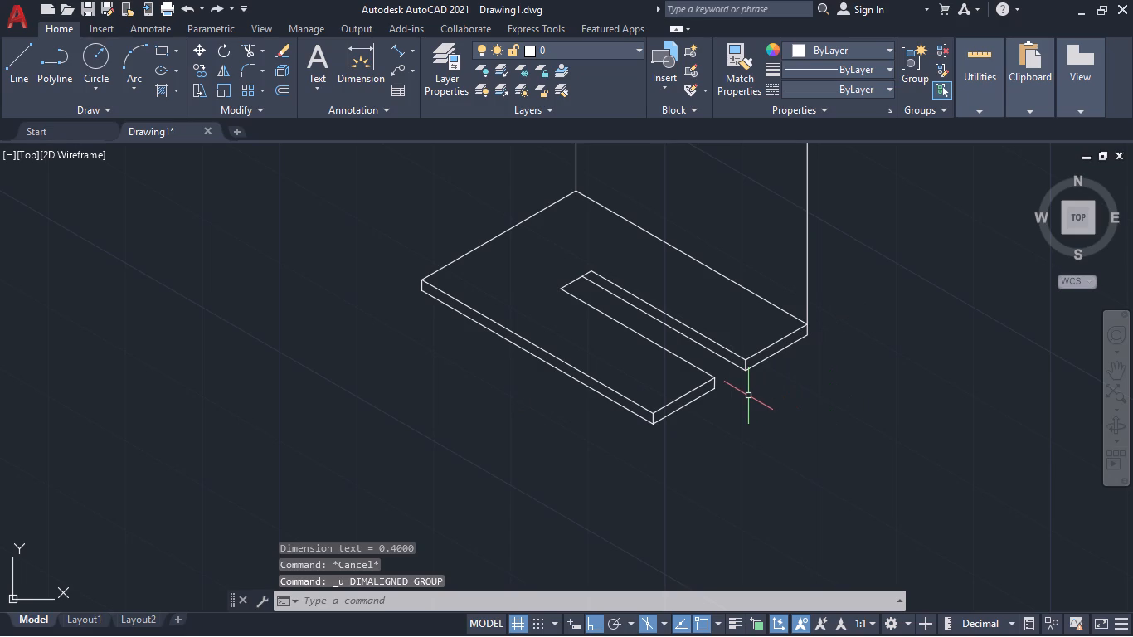
Draw an isocircle of radius 0.2 on the top isoplane, centred where the slot's inner lower edge meets its closed end.
{"action": "left_click", "coordinate": [11, 51]}
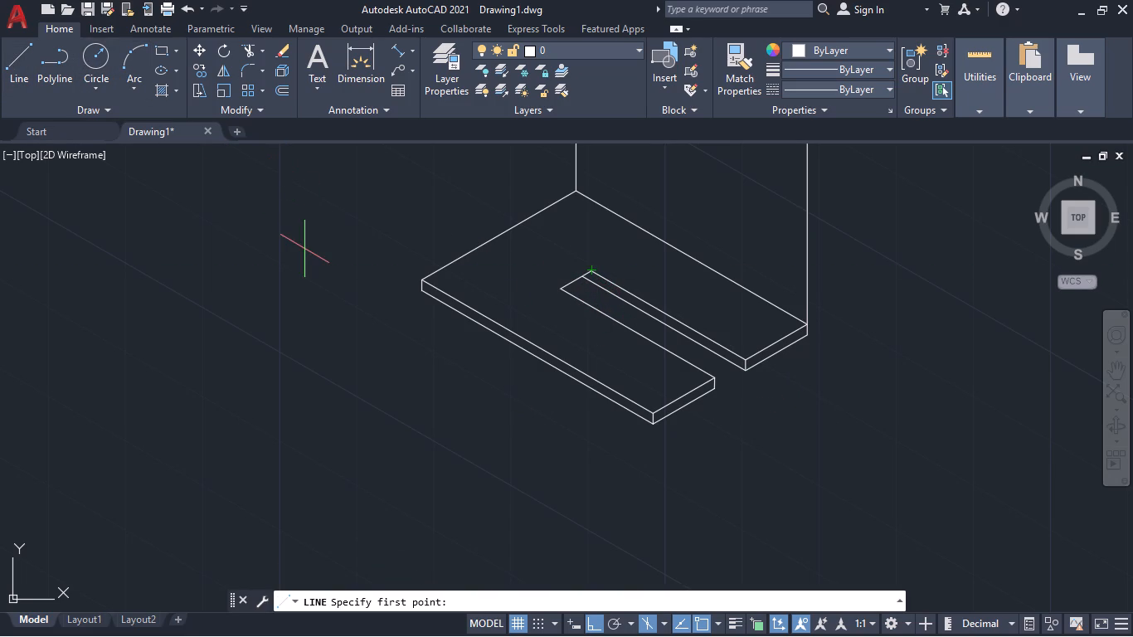
{"action": "key", "text": "Escape"}
{"action": "type", "text": "el"}
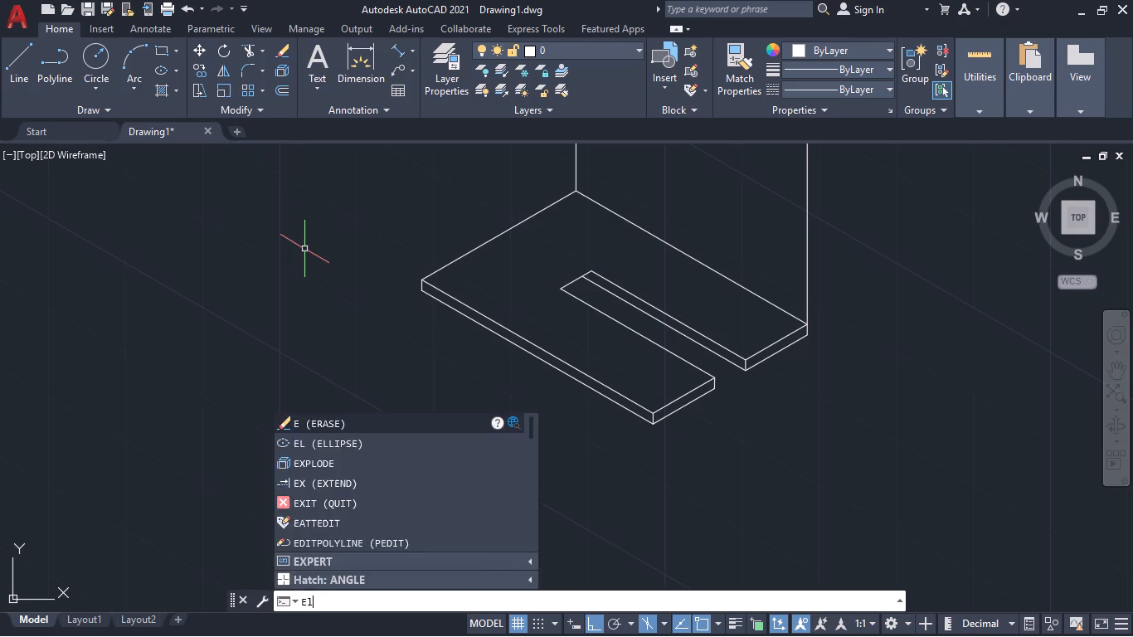
{"action": "key", "text": "Return"}
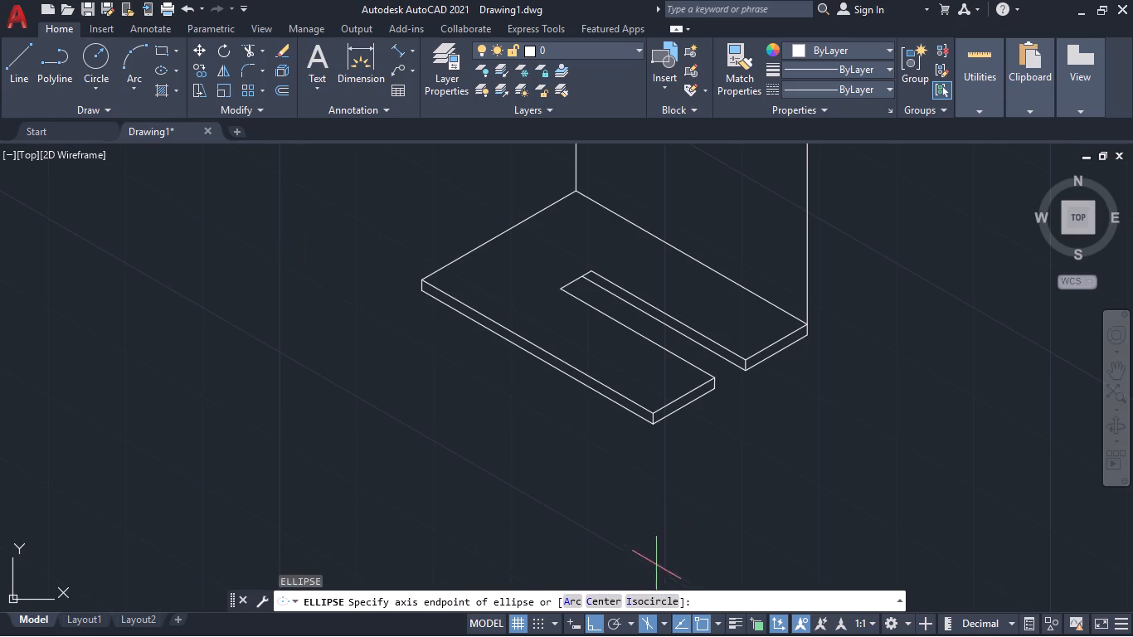
{"action": "left_click", "coordinate": [637, 598]}
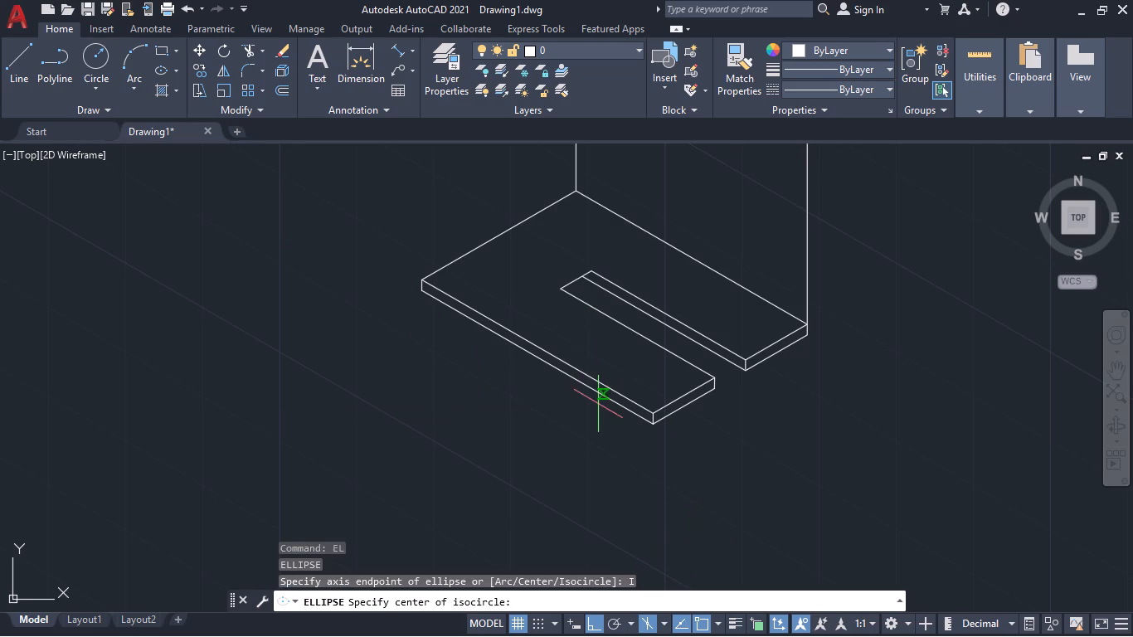
{"action": "left_click", "coordinate": [666, 628]}
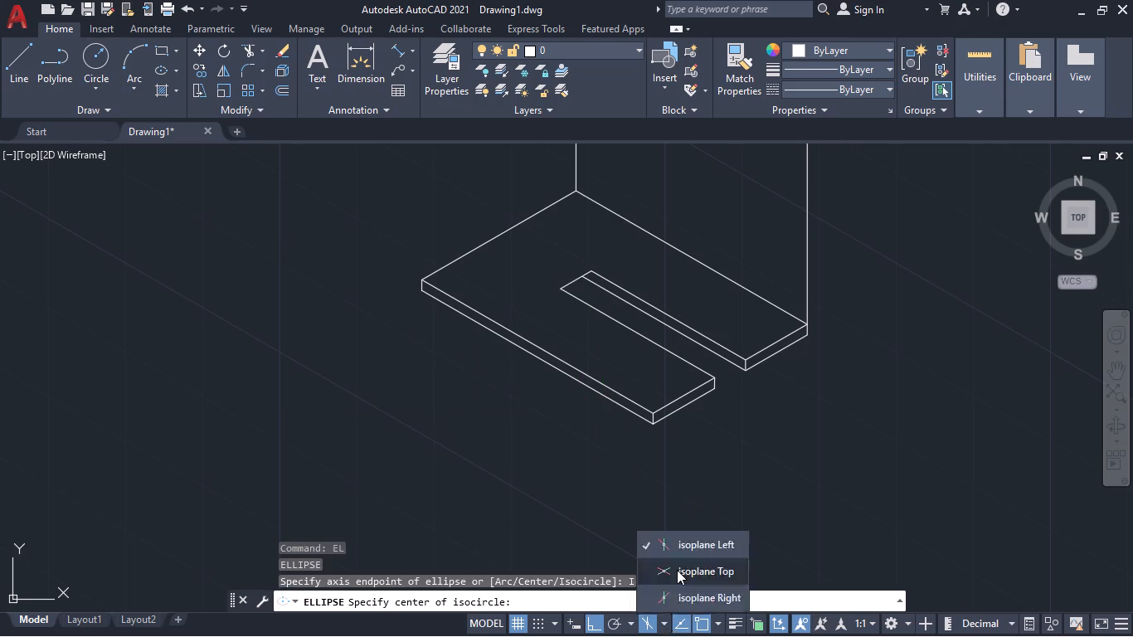
{"action": "left_click", "coordinate": [685, 575]}
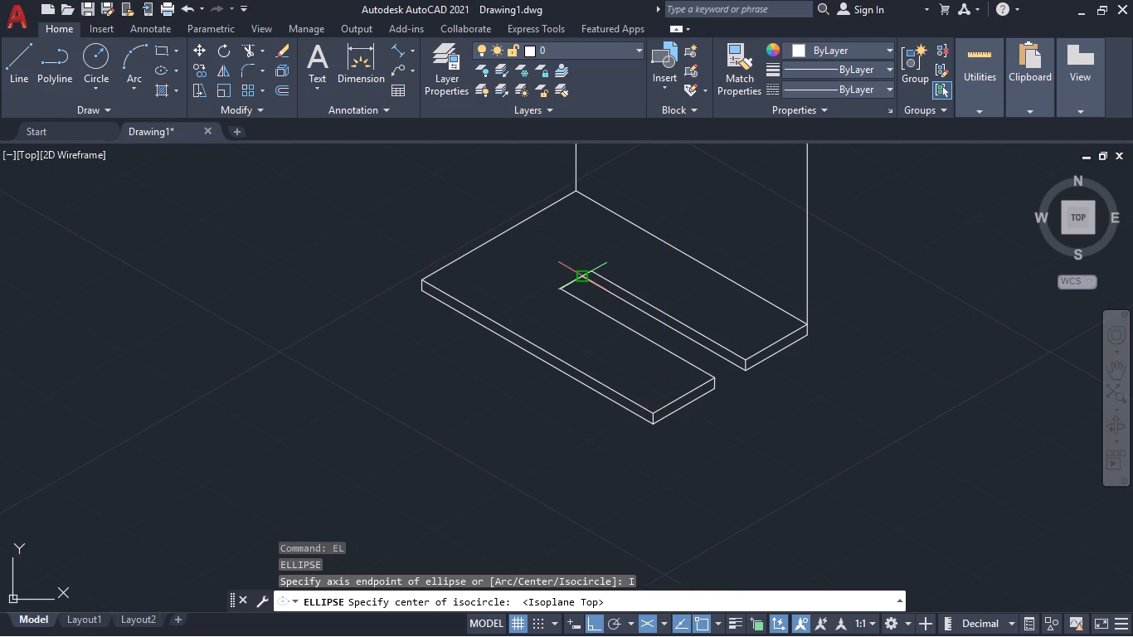
{"action": "left_click", "coordinate": [585, 275]}
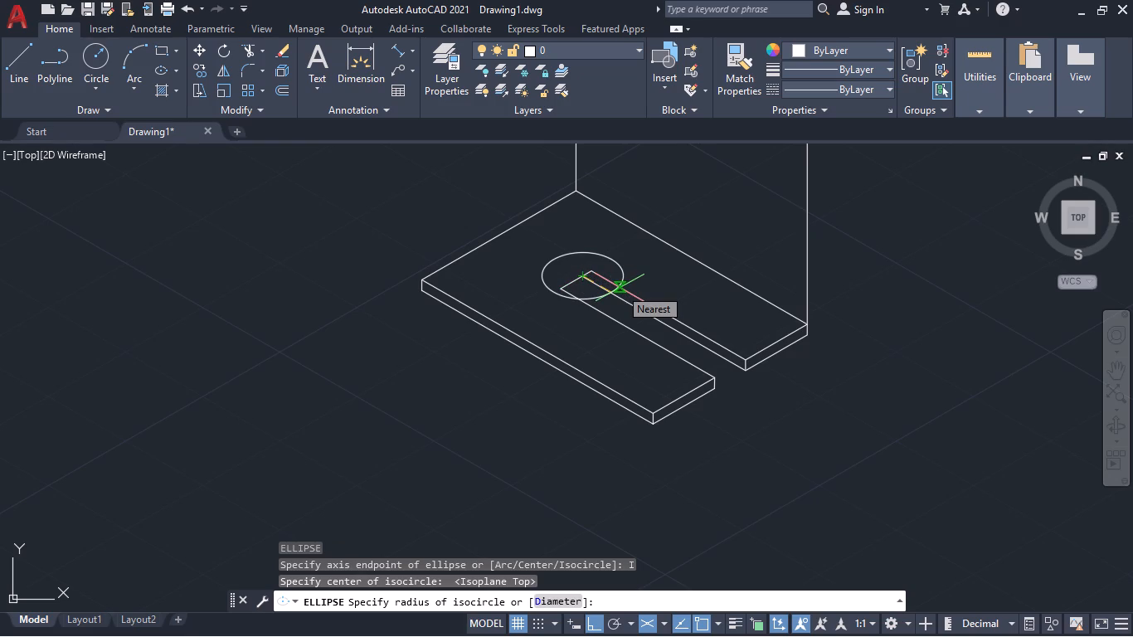
{"action": "type", "text": ".2"}
{"action": "key", "text": "Return"}
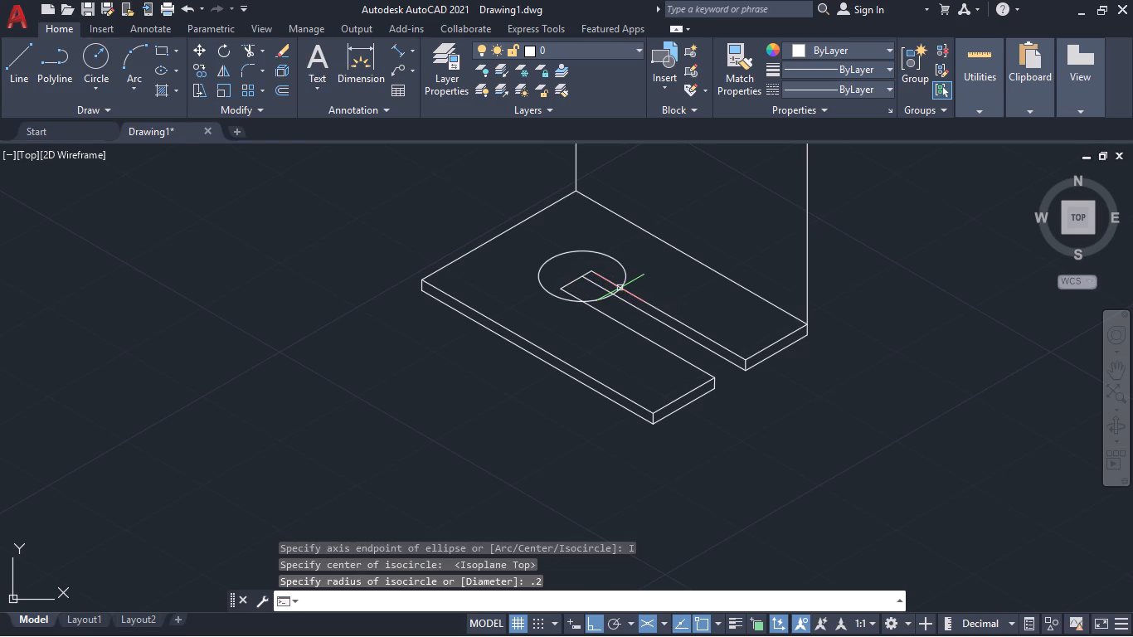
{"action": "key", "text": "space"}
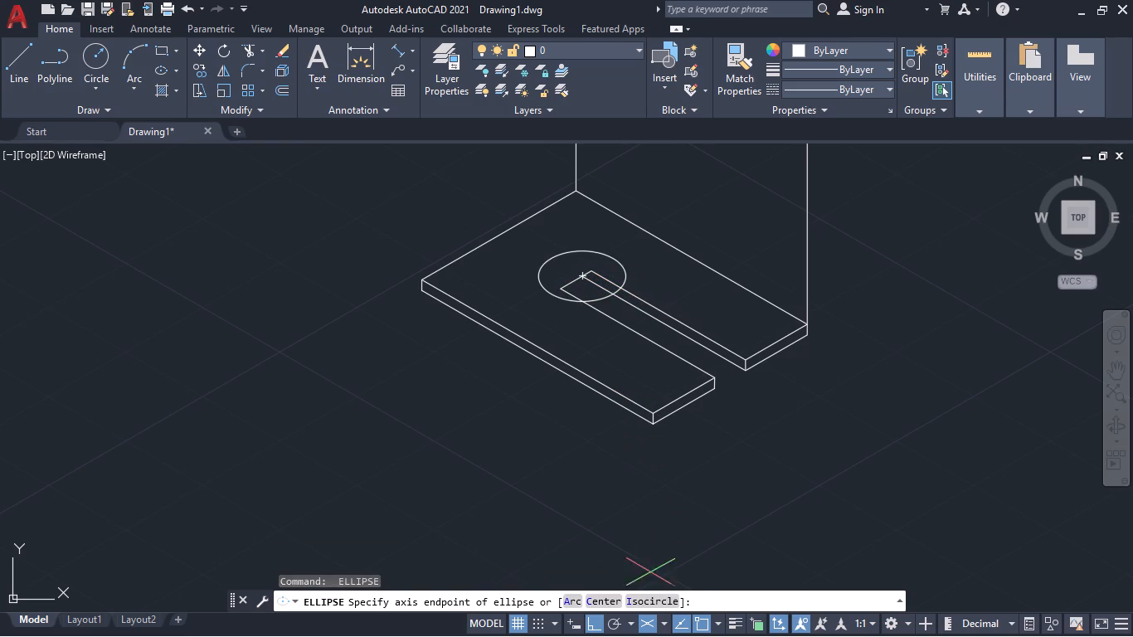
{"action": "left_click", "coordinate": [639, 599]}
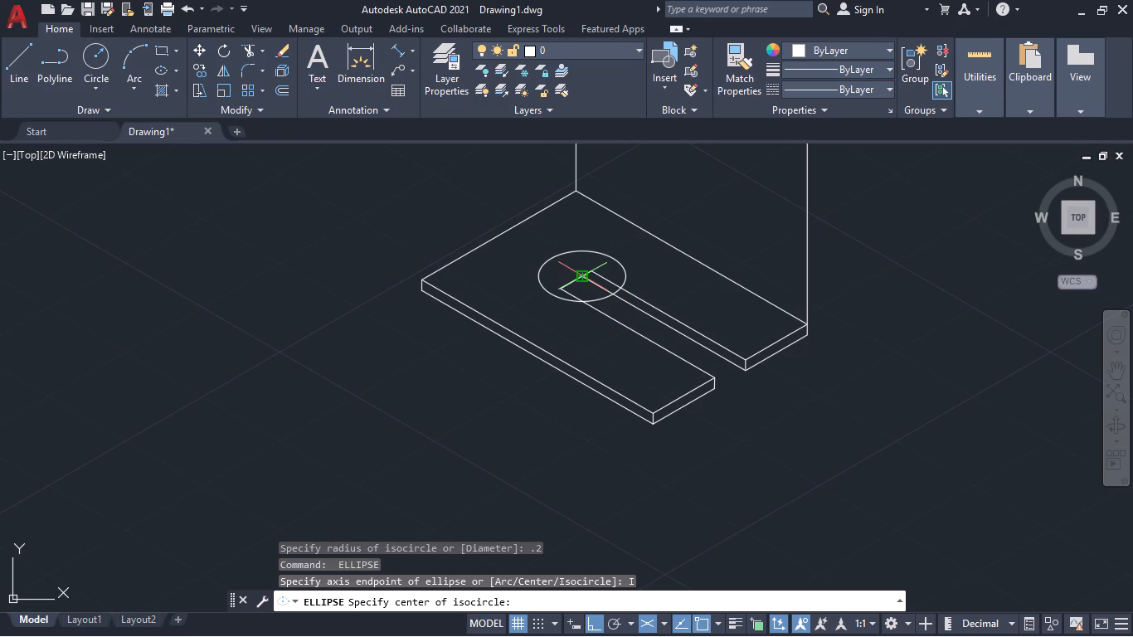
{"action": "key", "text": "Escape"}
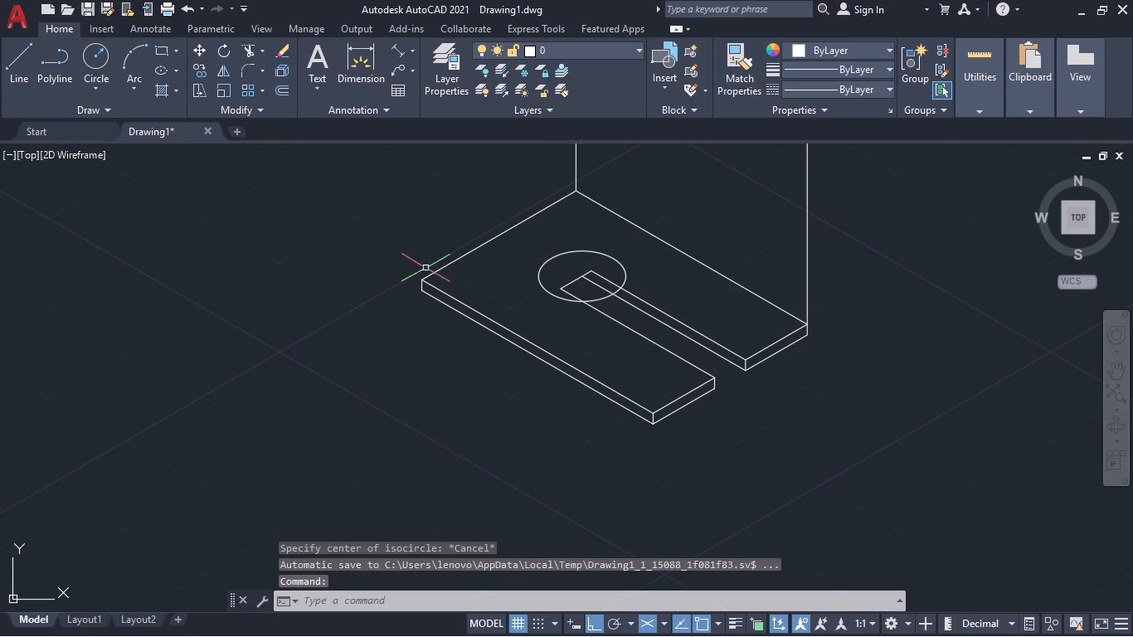
Copy the isocircle 0.06 straight down from its centre, using the right isoplane.
{"action": "left_click", "coordinate": [561, 298]}
{"action": "key", "text": "c"}
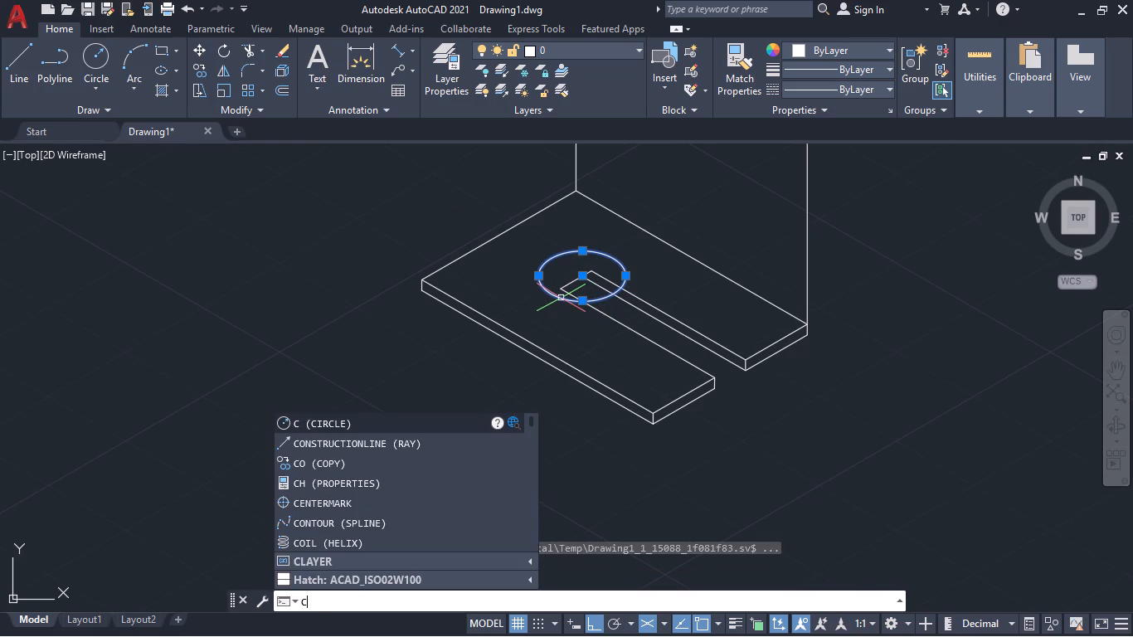
{"action": "key", "text": "o"}
{"action": "key", "text": "Return"}
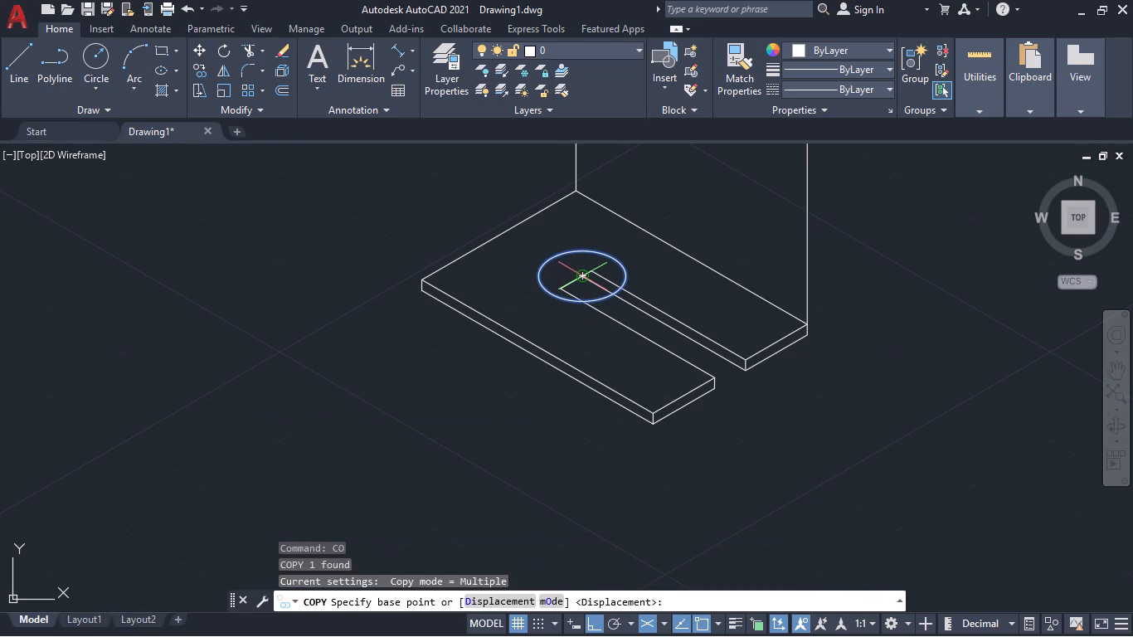
{"action": "left_click", "coordinate": [583, 278]}
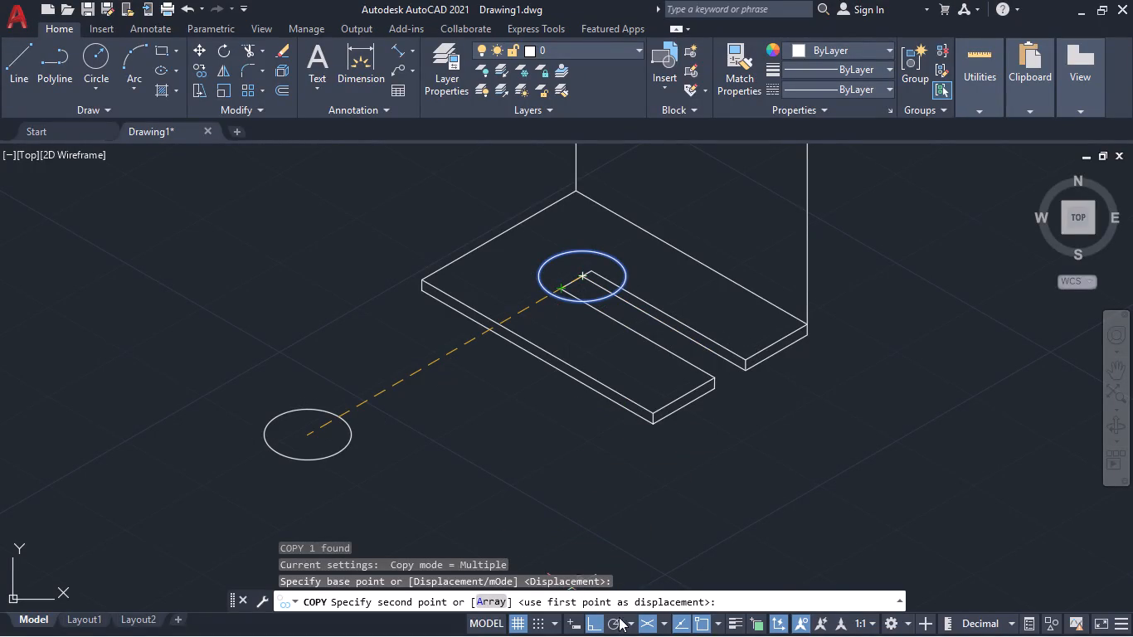
{"action": "left_click", "coordinate": [664, 623]}
{"action": "left_click", "coordinate": [662, 591]}
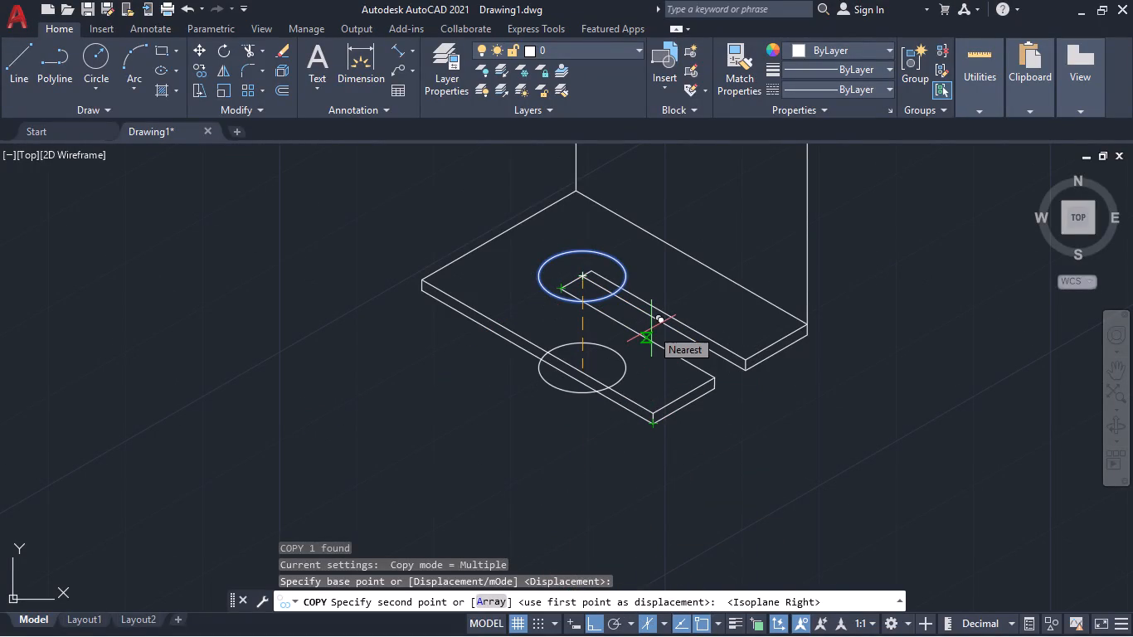
{"action": "type", "text": ".06"}
{"action": "key", "text": "Return"}
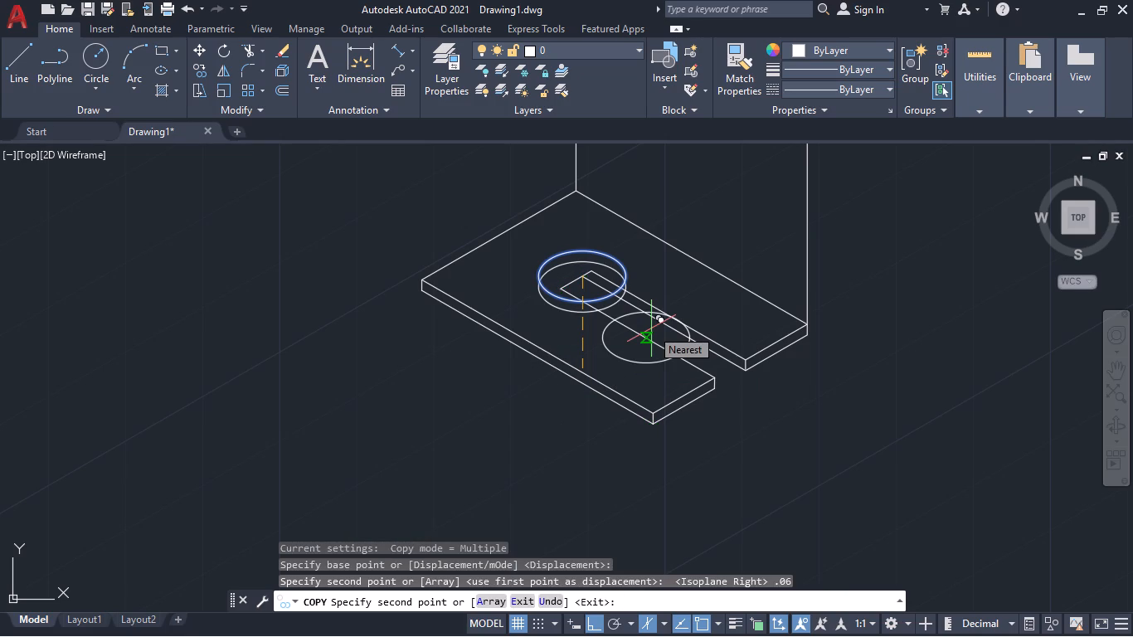
{"action": "key", "text": "Escape"}
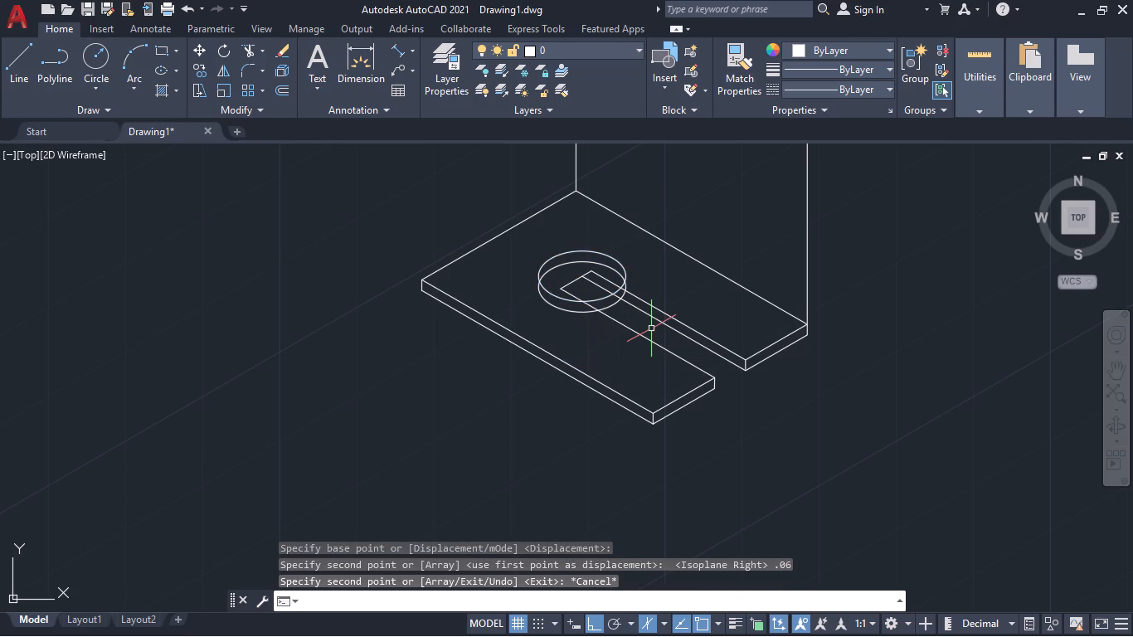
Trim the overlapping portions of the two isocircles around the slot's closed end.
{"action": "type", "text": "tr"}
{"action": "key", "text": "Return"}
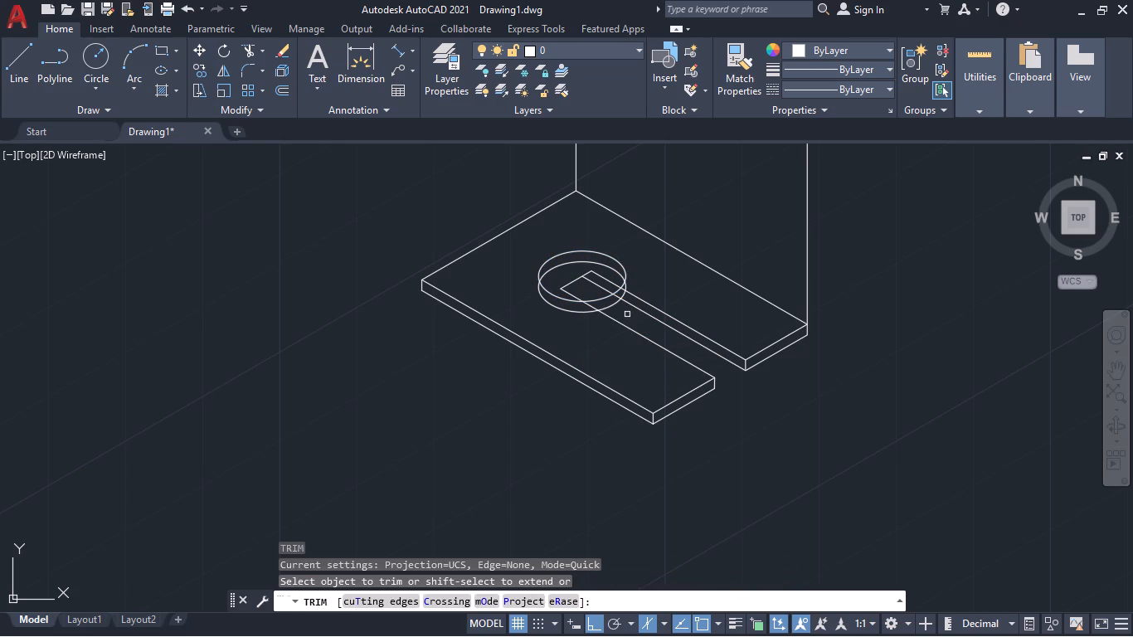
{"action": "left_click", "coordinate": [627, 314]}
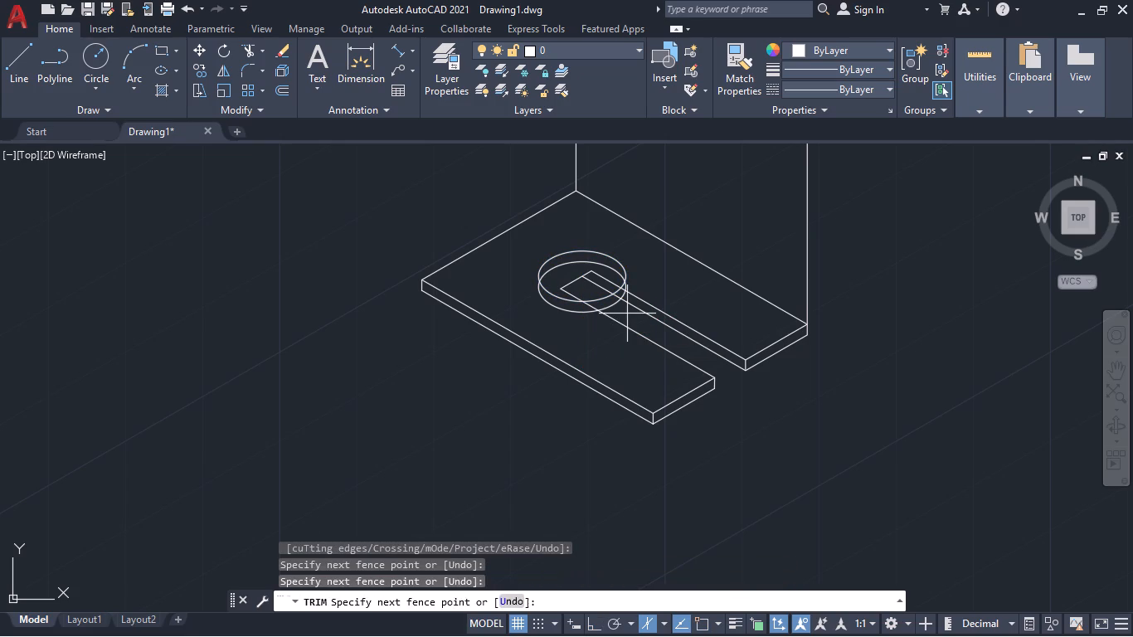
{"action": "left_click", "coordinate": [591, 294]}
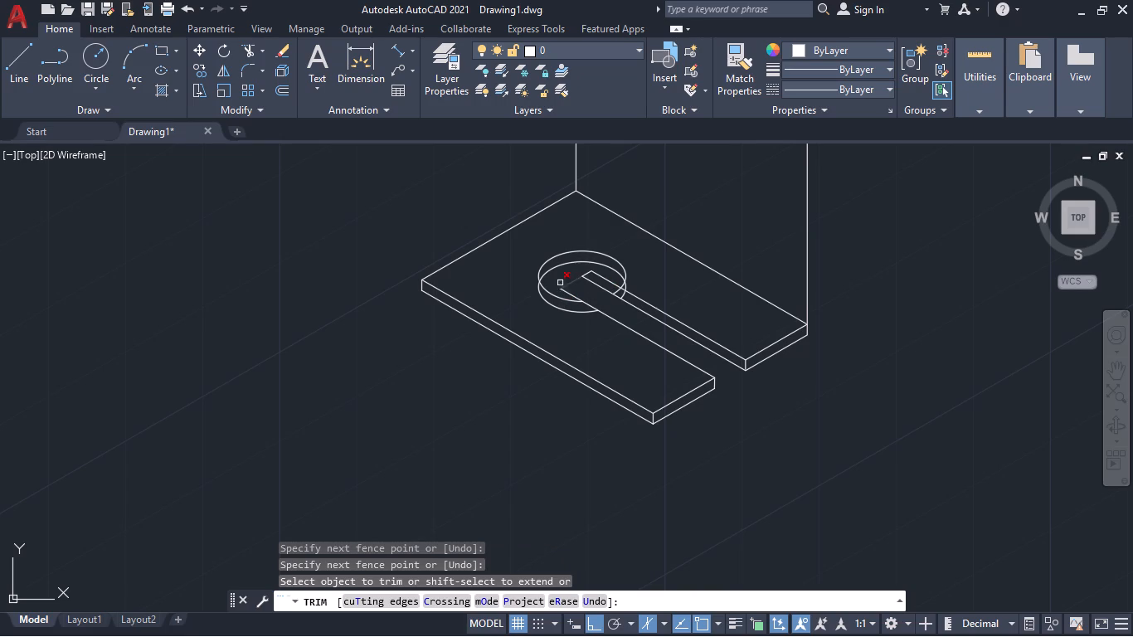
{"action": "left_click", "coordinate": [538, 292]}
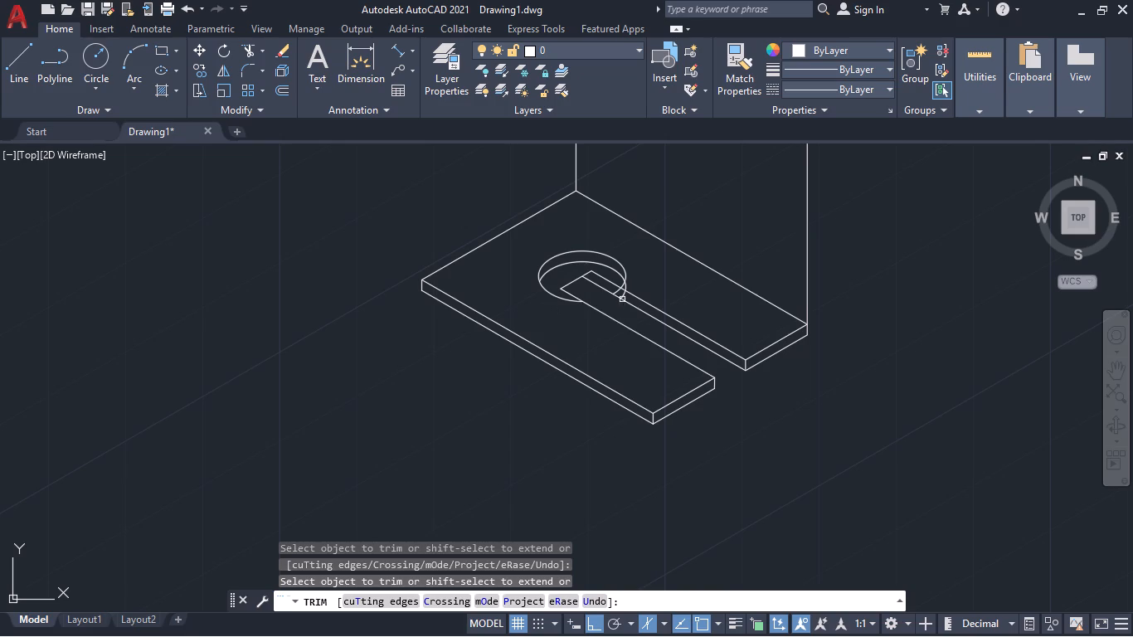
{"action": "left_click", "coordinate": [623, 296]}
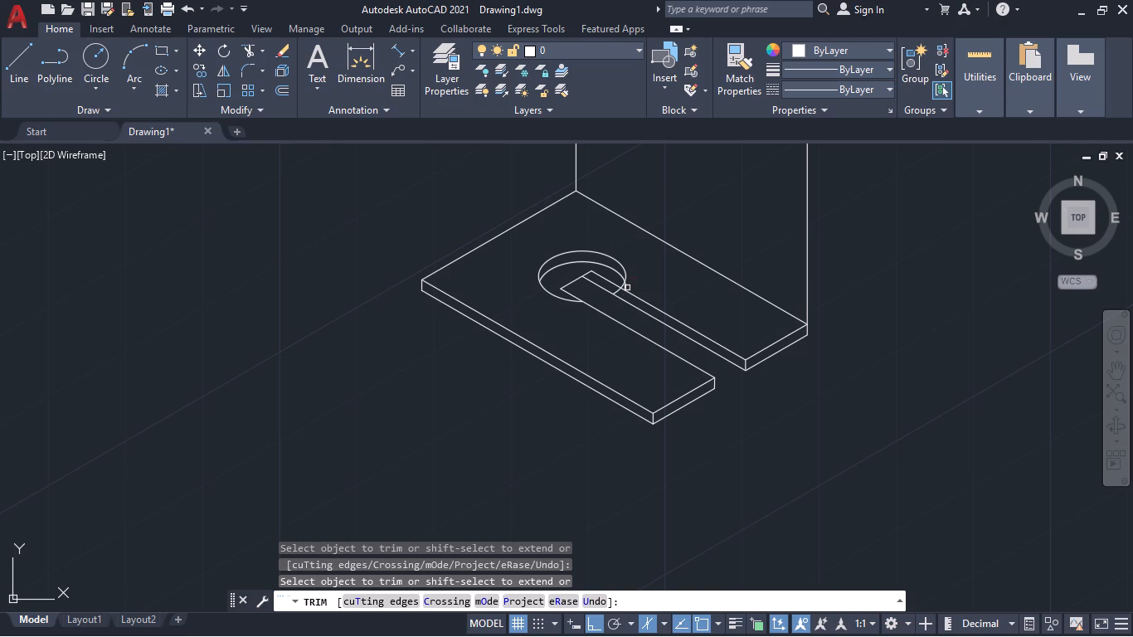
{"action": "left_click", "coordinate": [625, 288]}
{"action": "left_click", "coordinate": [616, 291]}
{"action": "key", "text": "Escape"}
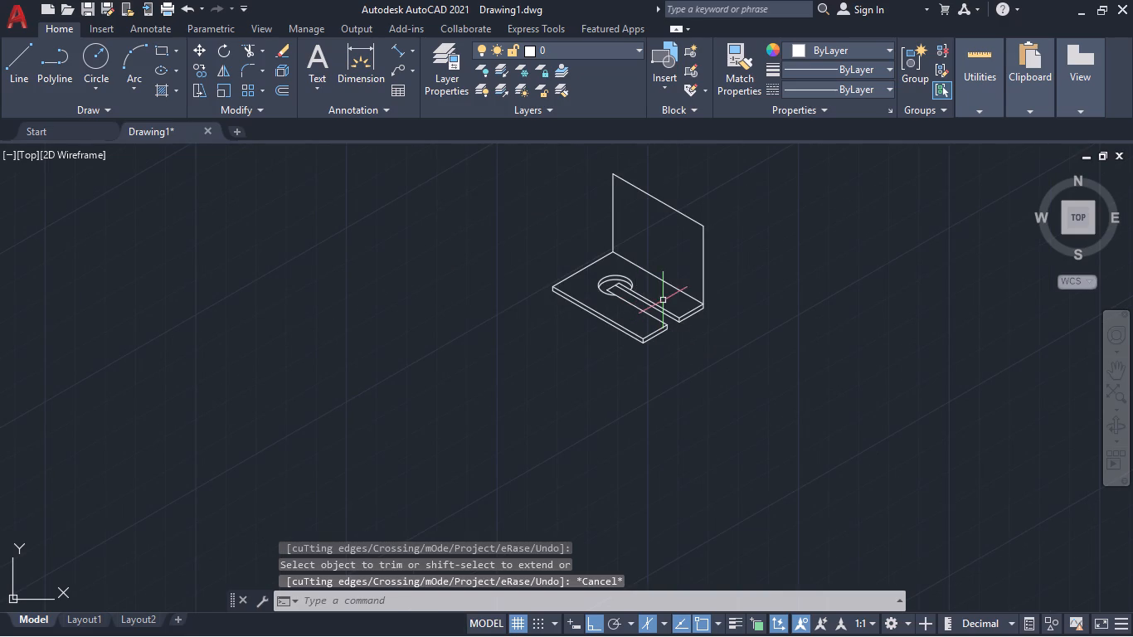
Erase both remaining isocircle arcs at the slot's closed end.
{"action": "left_click", "coordinate": [621, 285]}
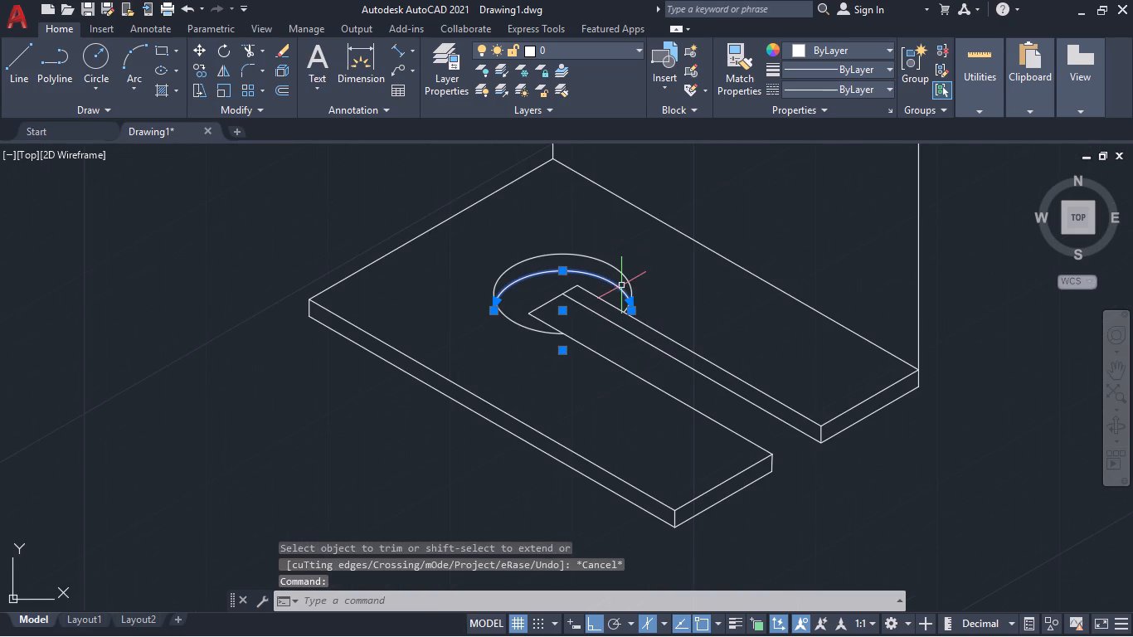
{"action": "left_click", "coordinate": [628, 283]}
{"action": "key", "text": "Delete"}
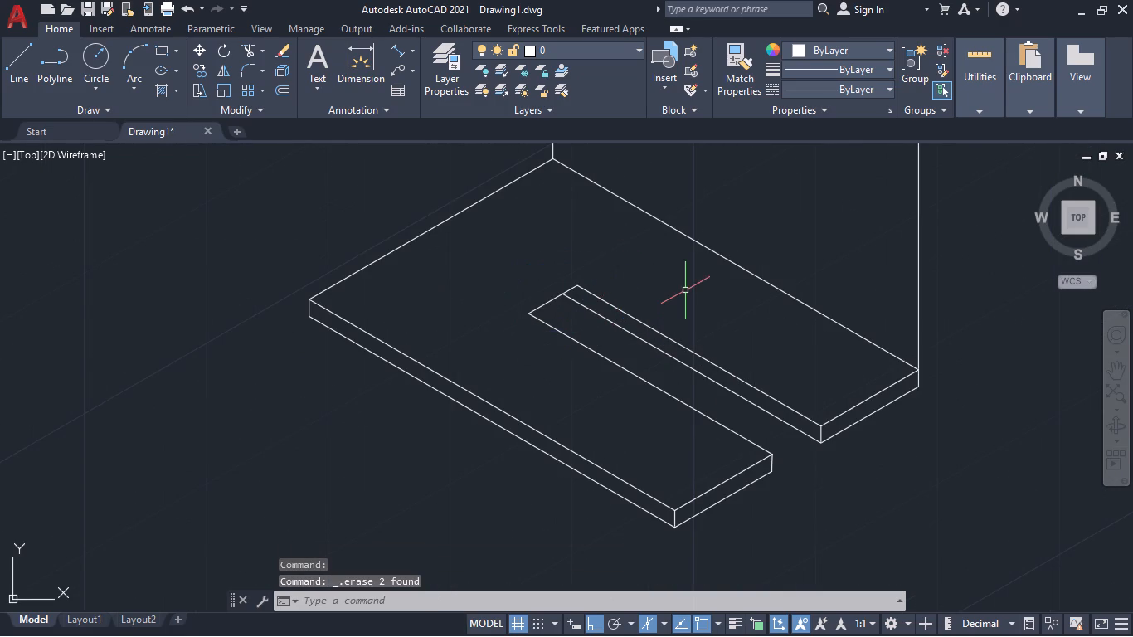
Erase all the slot's edges, its corner verticals and the front edges between the slot opening and the base's near corner.
{"action": "left_click", "coordinate": [819, 436]}
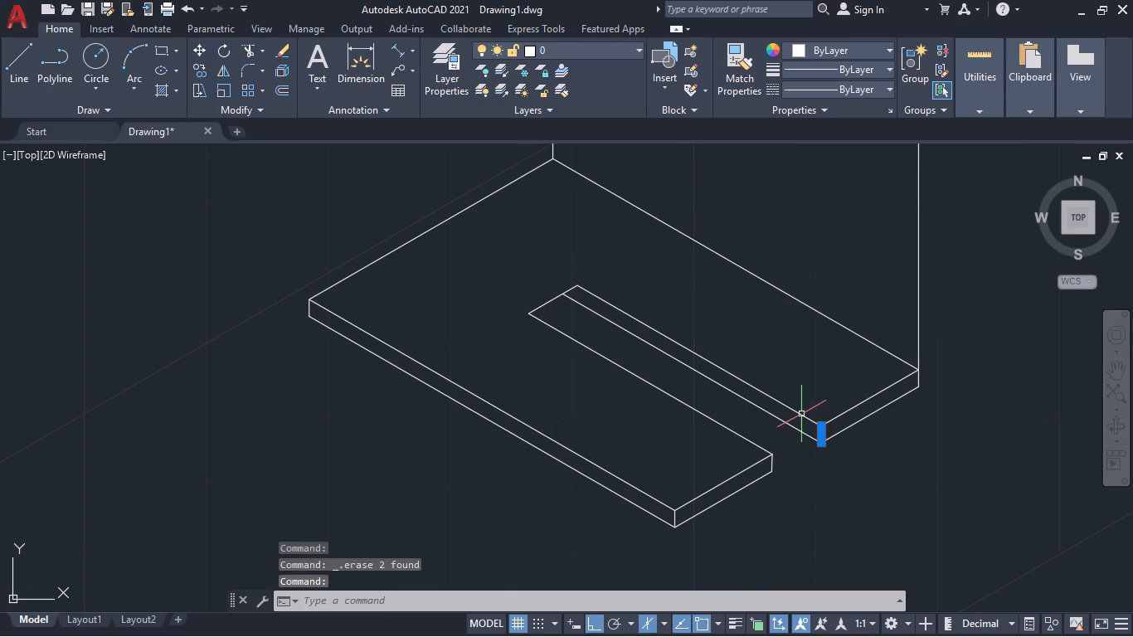
{"action": "left_click", "coordinate": [801, 414]}
{"action": "left_click", "coordinate": [790, 424]}
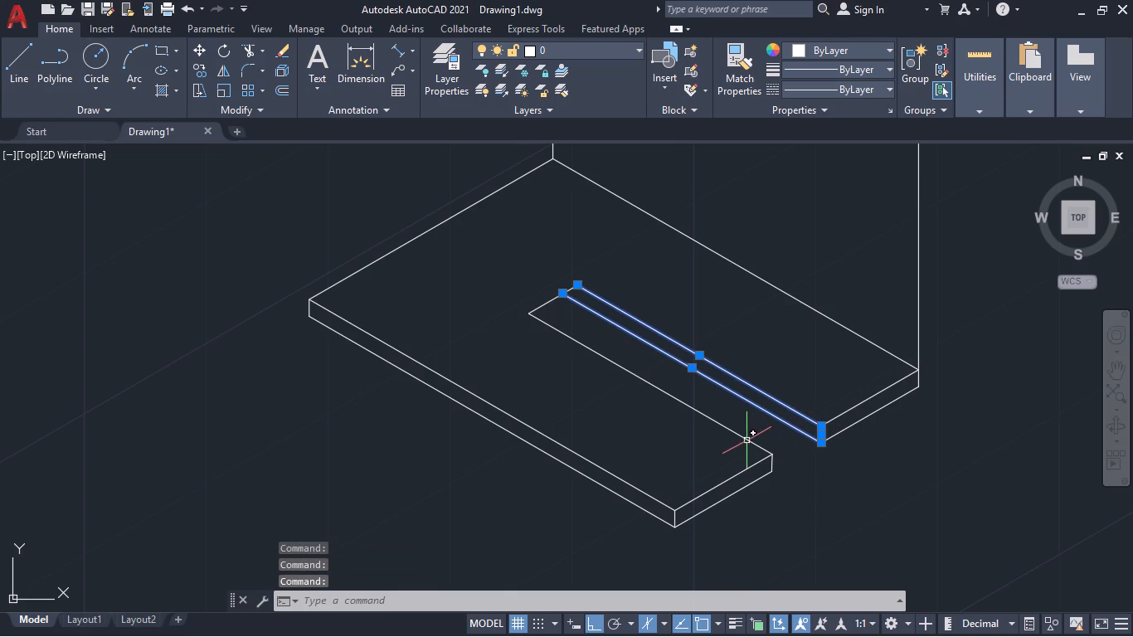
{"action": "left_click", "coordinate": [746, 440]}
{"action": "left_click", "coordinate": [746, 468]}
{"action": "left_click", "coordinate": [750, 482]}
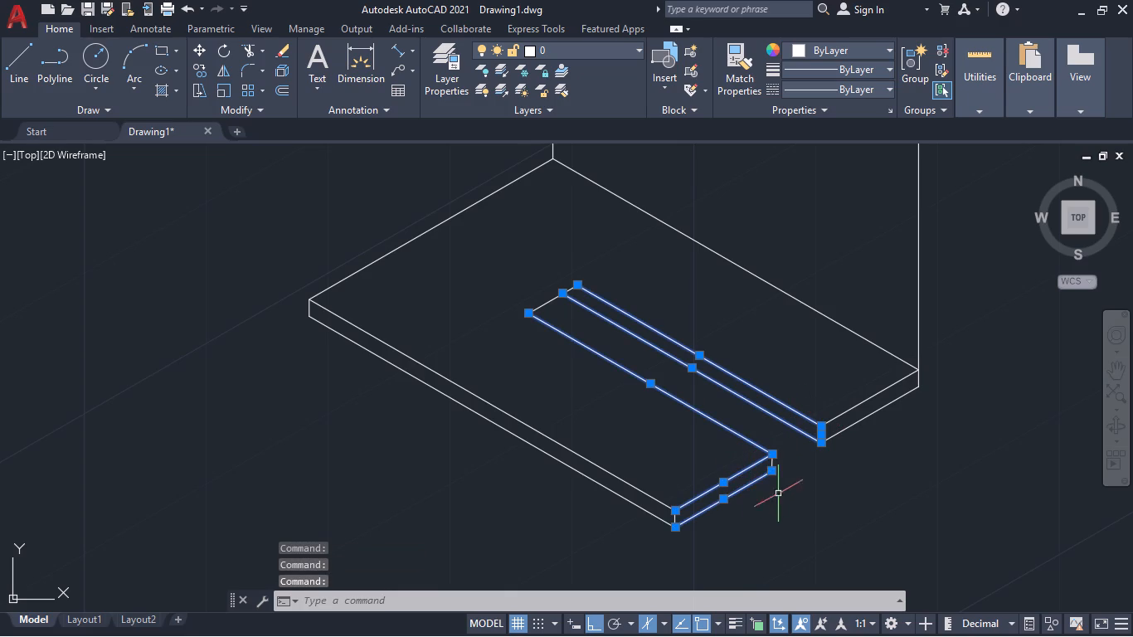
{"action": "key", "text": "BackSpace"}
{"action": "key", "text": "Delete"}
{"action": "key", "text": "Delete"}
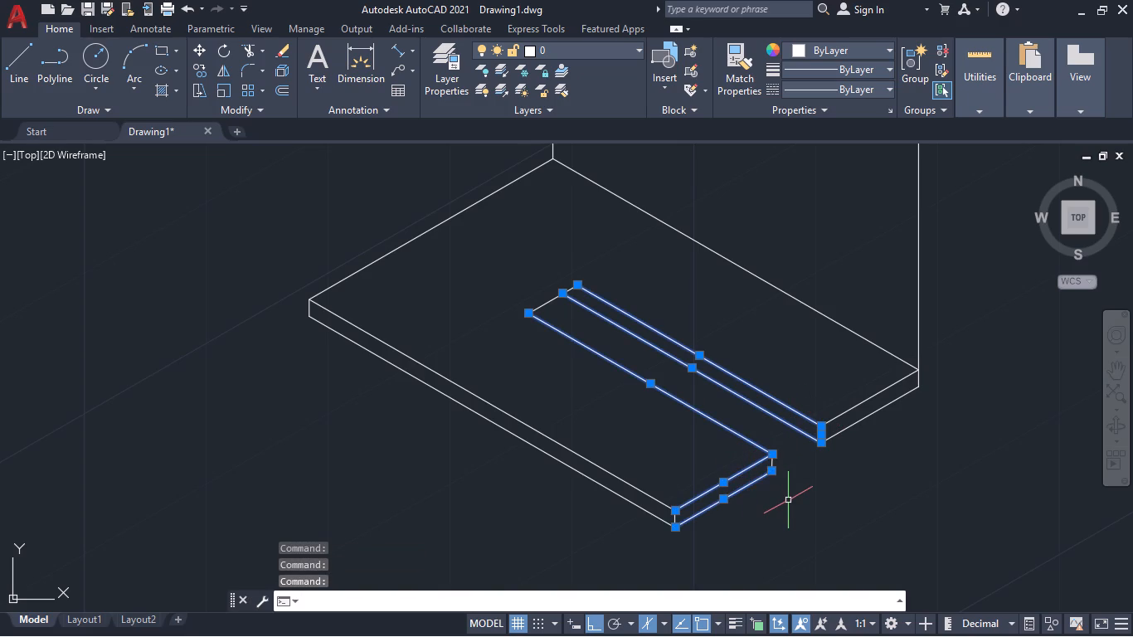
{"action": "key", "text": "Delete"}
{"action": "key", "text": "BackSpace"}
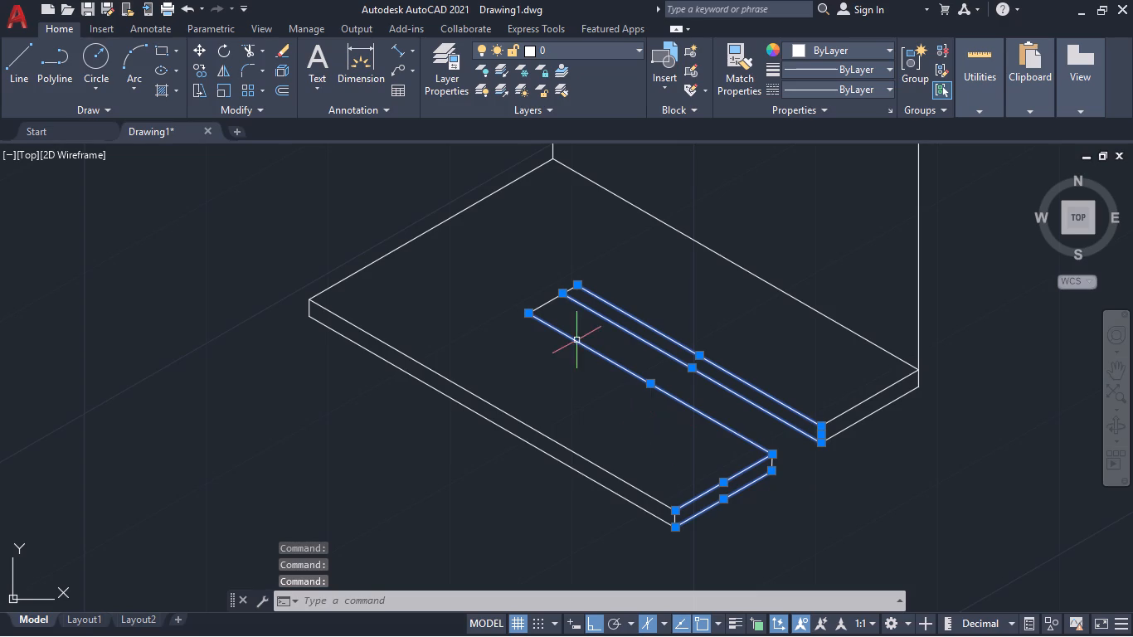
{"action": "double_click", "coordinate": [549, 305]}
{"action": "key", "text": "Delete"}
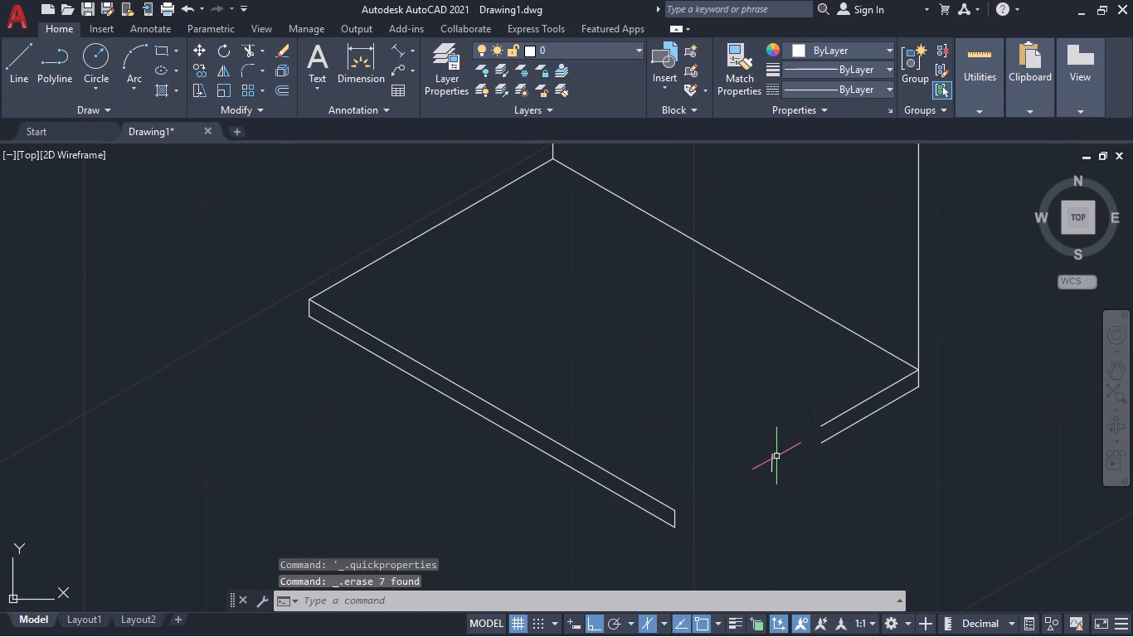
{"action": "left_click", "coordinate": [774, 457]}
{"action": "key", "text": "Delete"}
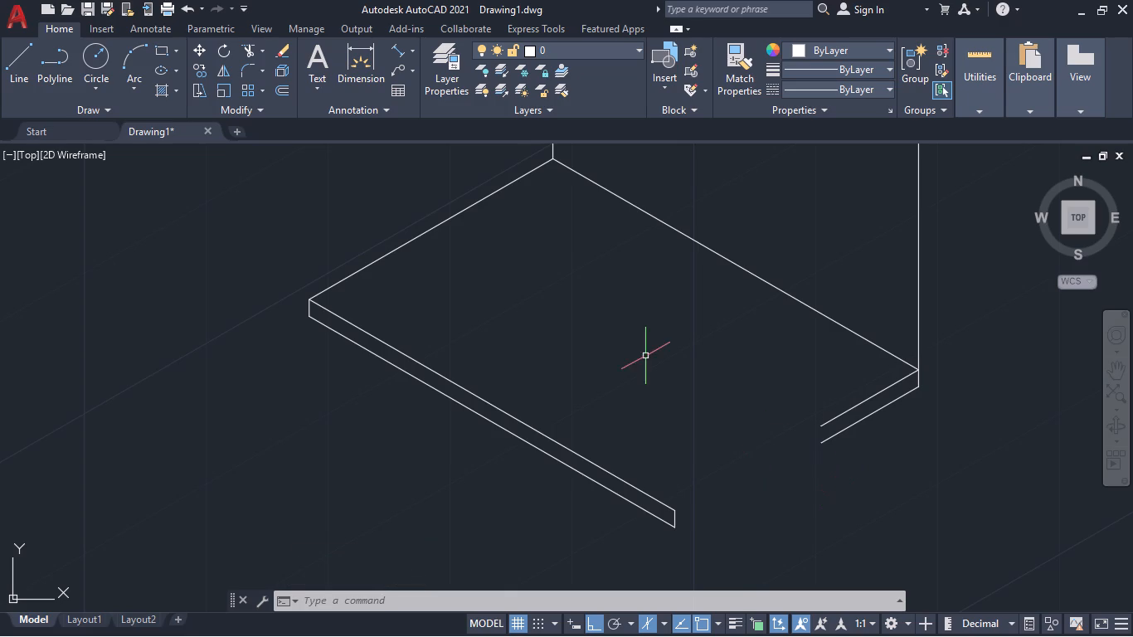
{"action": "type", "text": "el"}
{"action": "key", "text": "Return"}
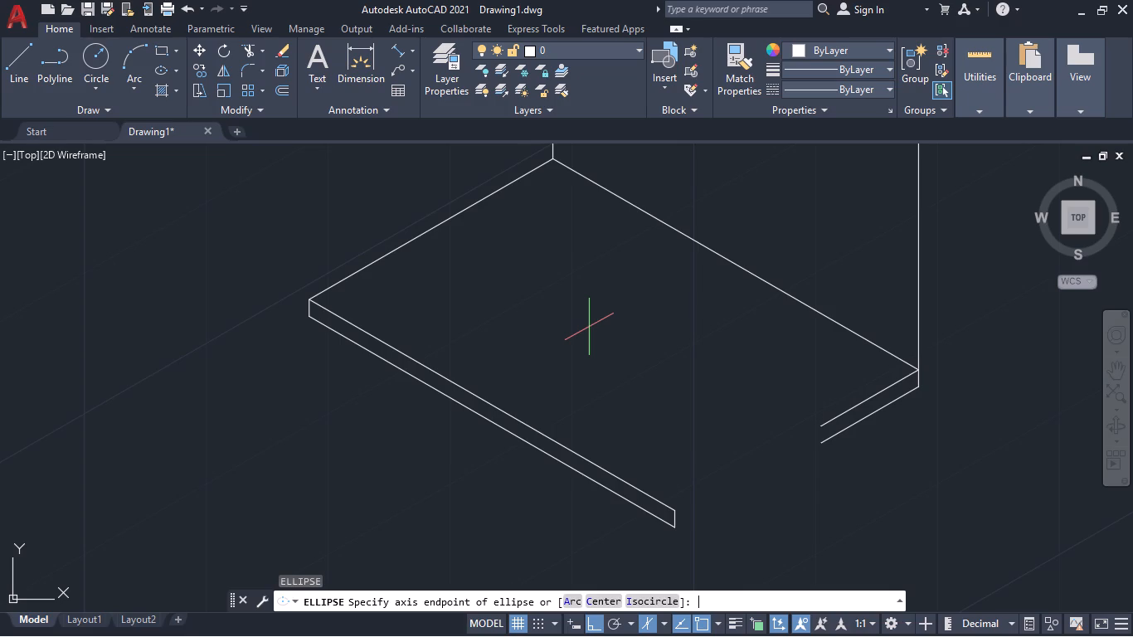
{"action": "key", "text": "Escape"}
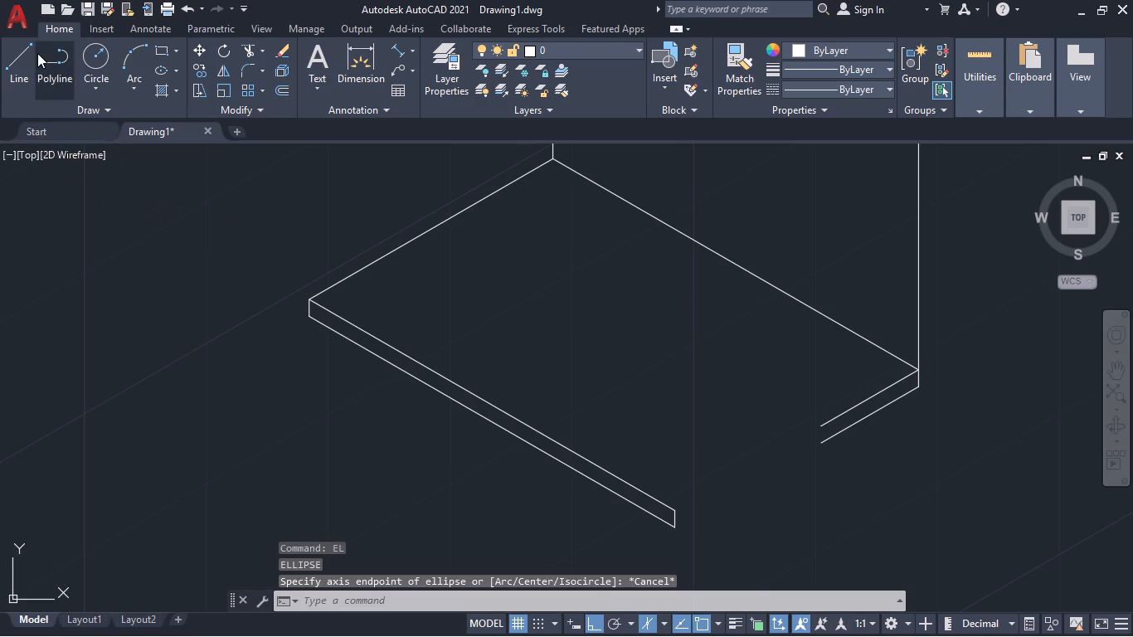
Draw the near front end face from the base's bottom front corner: 0.3 along the short side, 0.06 up, back to the top corner.
{"action": "left_click", "coordinate": [27, 53]}
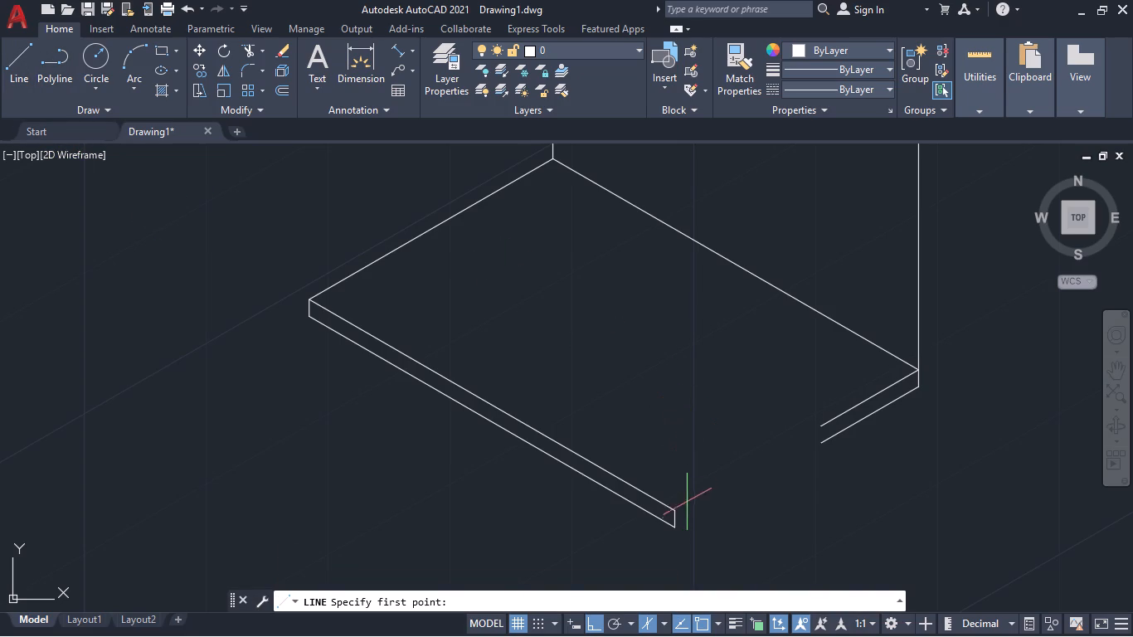
{"action": "left_click", "coordinate": [678, 527]}
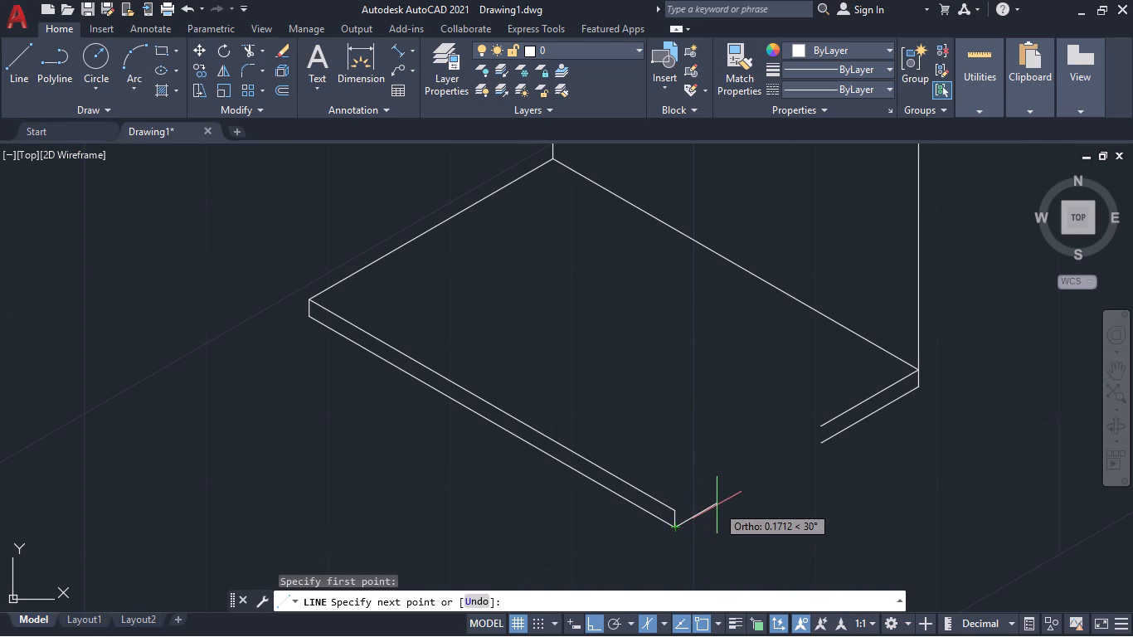
{"action": "type", "text": ".3"}
{"action": "key", "text": "Return"}
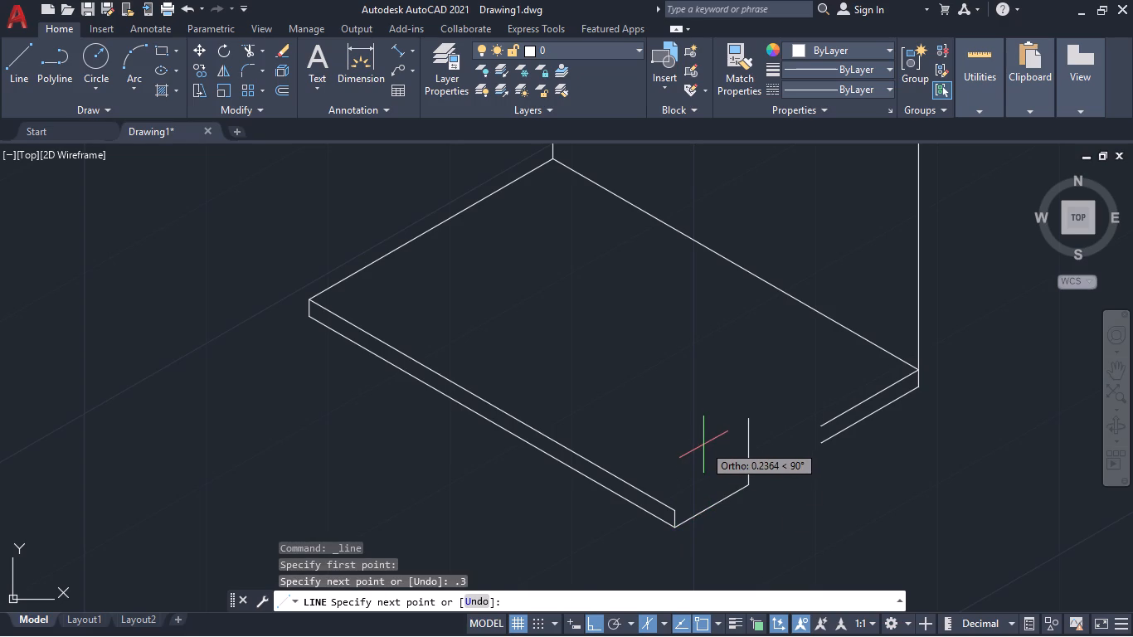
{"action": "type", "text": ".06"}
{"action": "key", "text": "Return"}
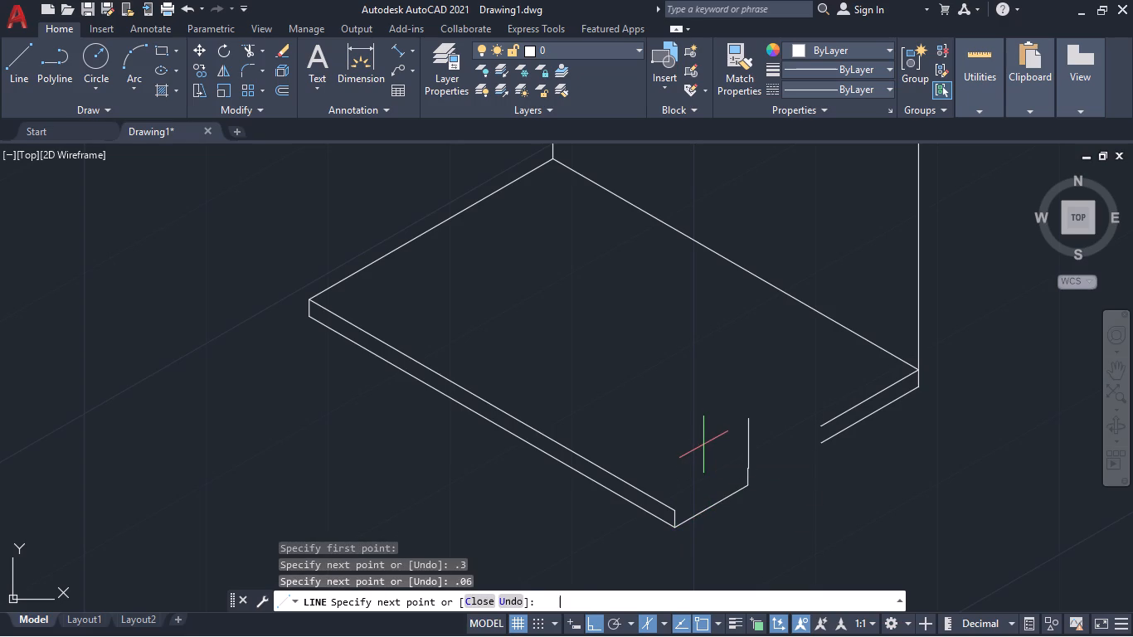
{"action": "left_click", "coordinate": [675, 512]}
{"action": "key", "text": "space"}
Draw the far front end face from the base's top corner below the vertical line: 0.3 along the short side, 0.06 down, back to the bottom corner.
{"action": "key", "text": "space"}
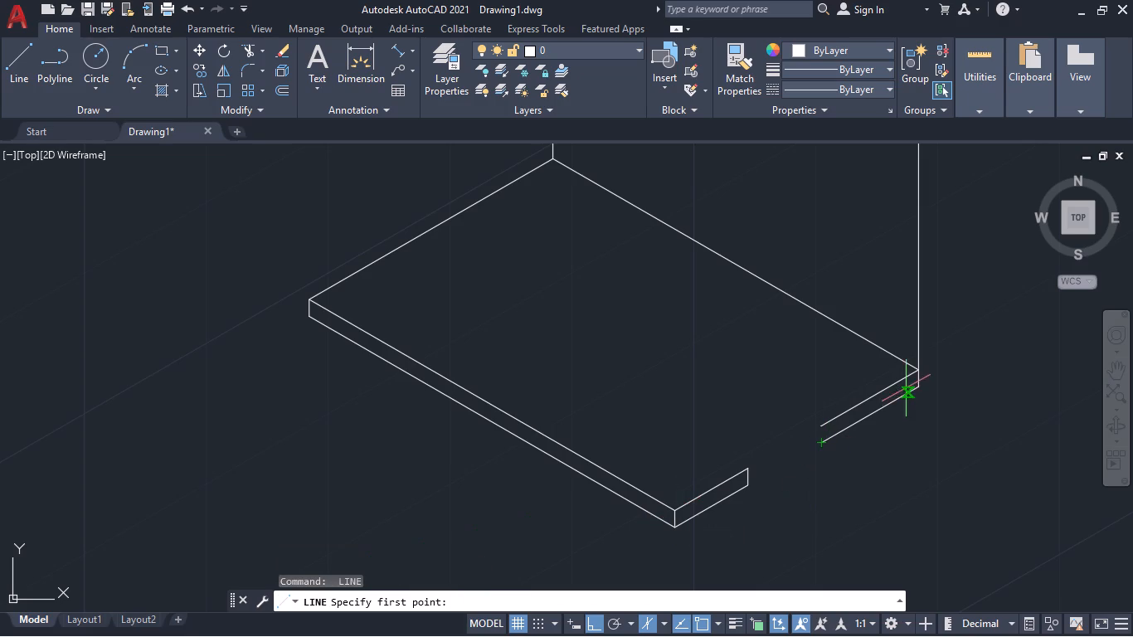
{"action": "left_click", "coordinate": [920, 367]}
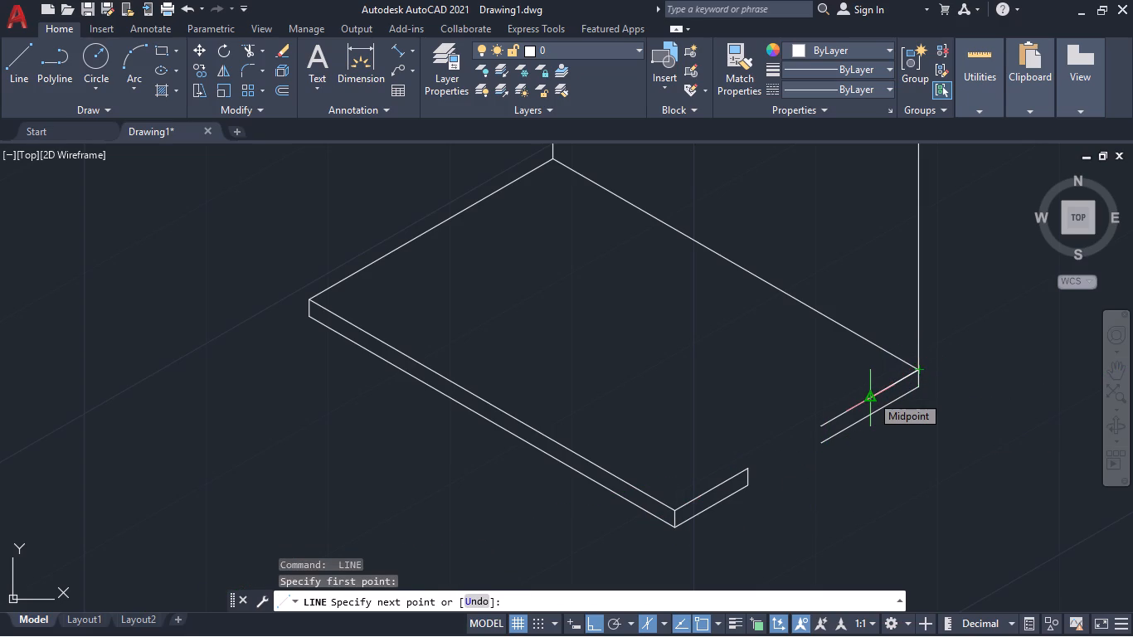
{"action": "type", "text": ".3"}
{"action": "key", "text": "Return"}
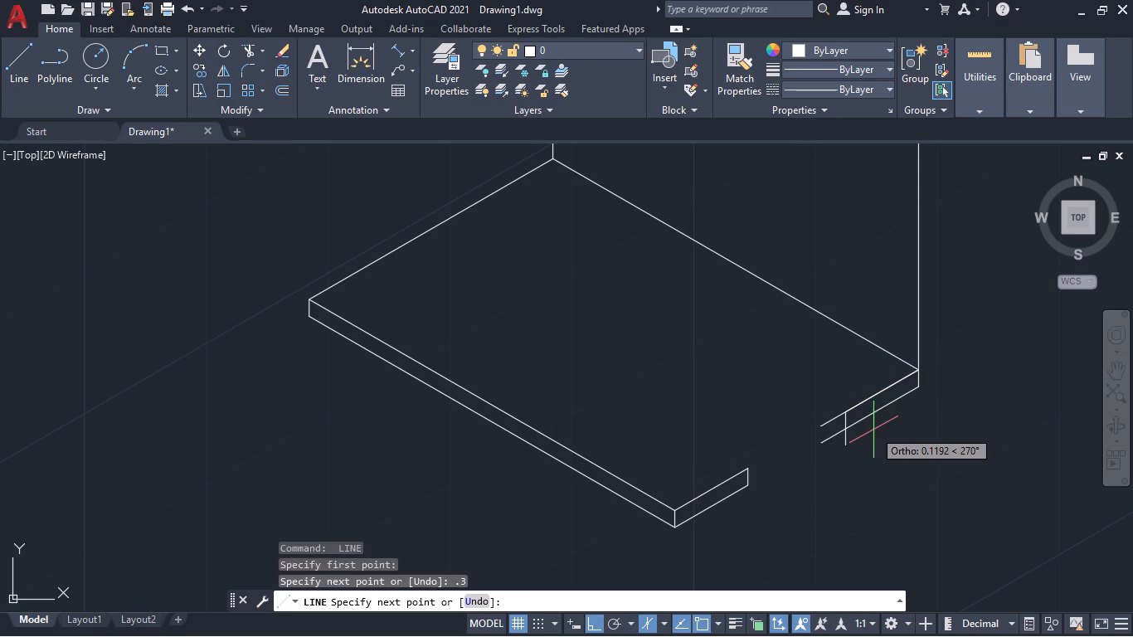
{"action": "type", "text": ".06"}
{"action": "key", "text": "Return"}
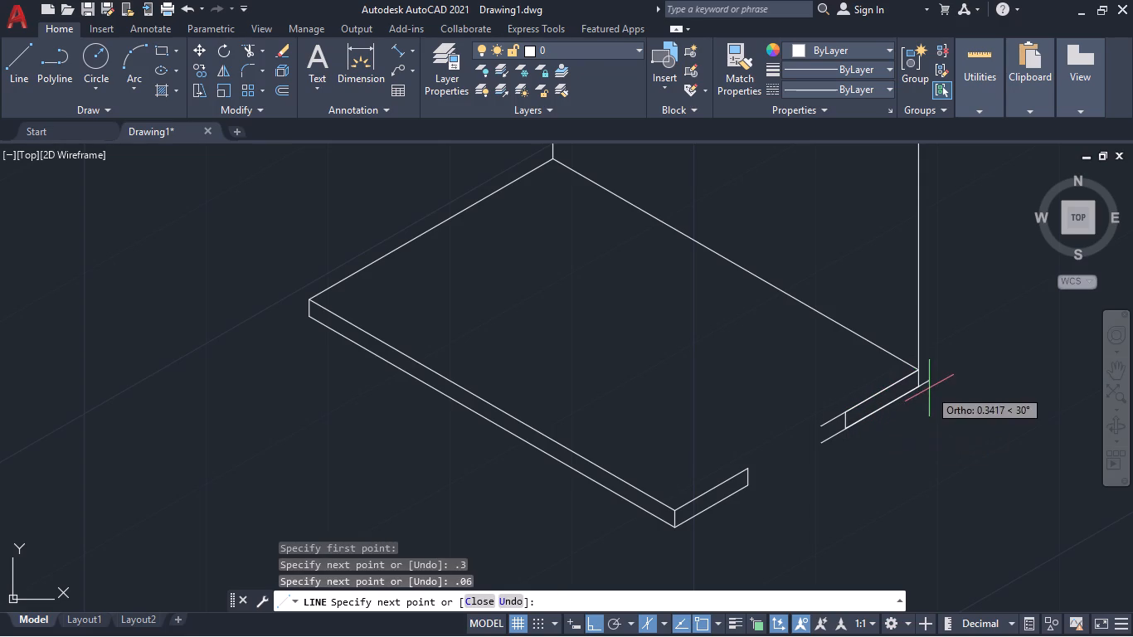
{"action": "left_click", "coordinate": [920, 388]}
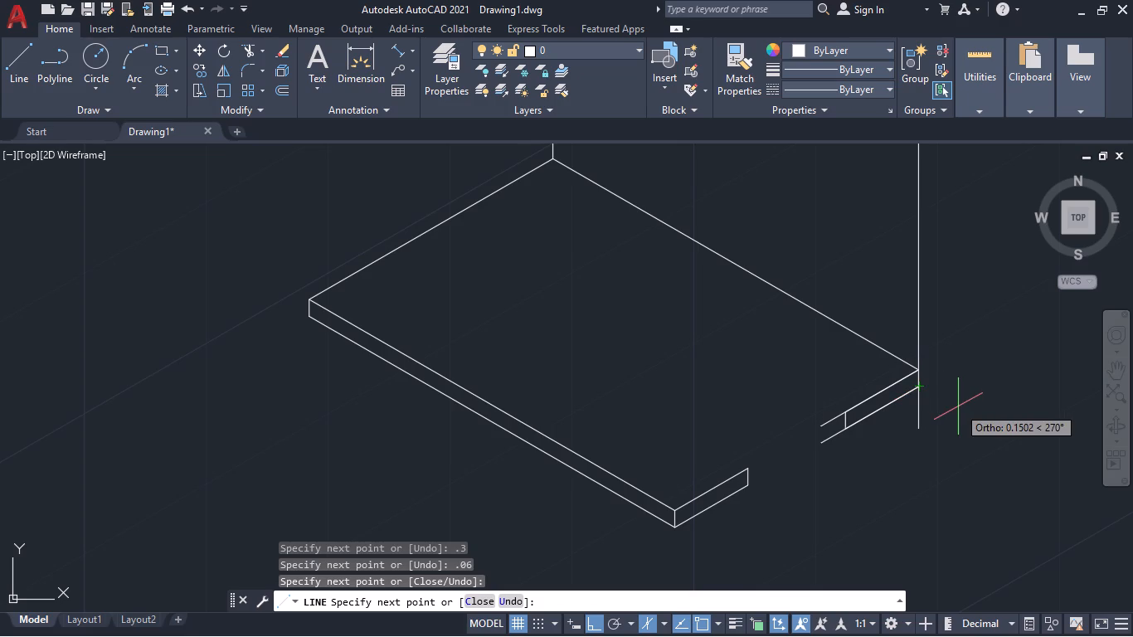
{"action": "key", "text": "Escape"}
Erase the two old front edge lines extending past the new 0.3 end face on the far side.
{"action": "left_click", "coordinate": [825, 420]}
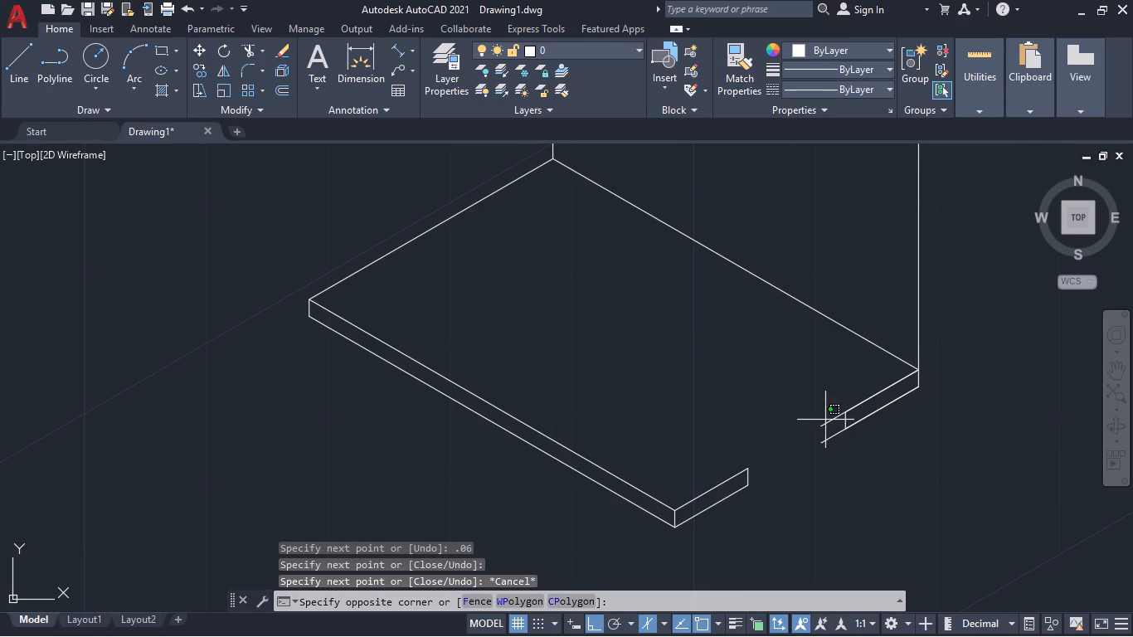
{"action": "left_click", "coordinate": [835, 441]}
{"action": "left_click", "coordinate": [833, 440]}
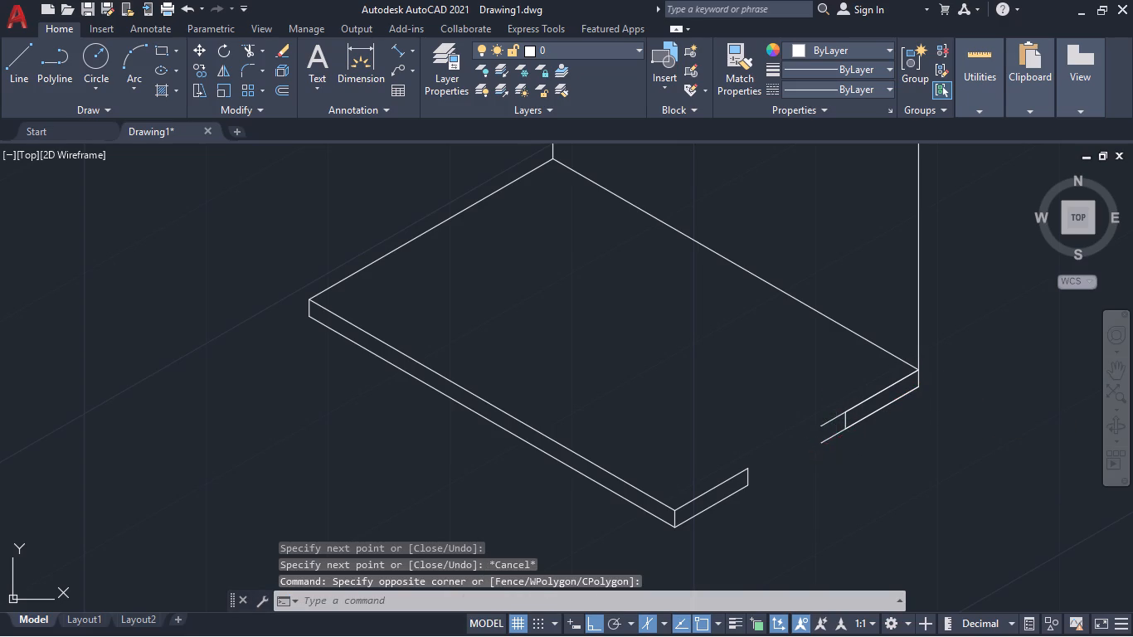
{"action": "left_click", "coordinate": [822, 416]}
{"action": "key", "text": "Delete"}
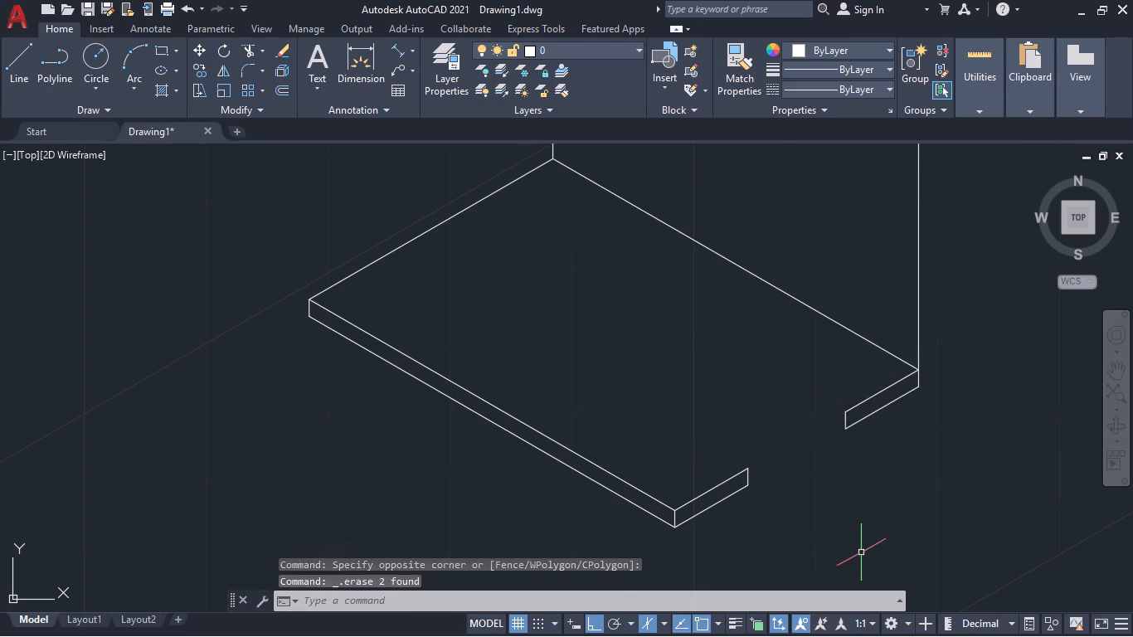
Draw the slot's near top edge 1 long from the near end face's inner top corner, parallel to the base's long side.
{"action": "left_click", "coordinate": [21, 58]}
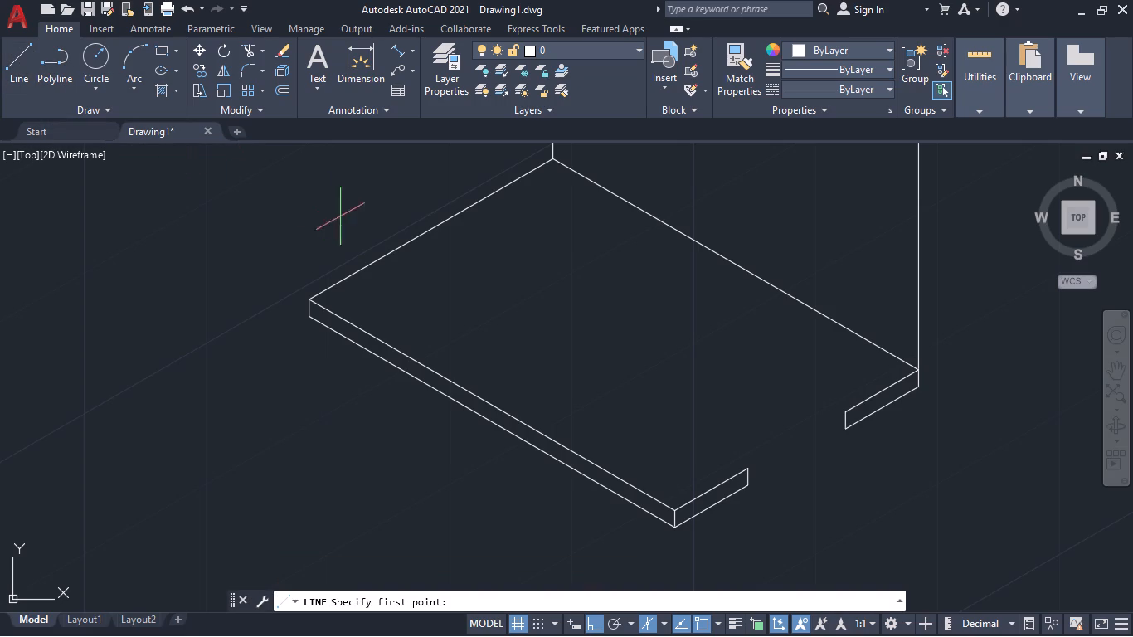
{"action": "left_click", "coordinate": [746, 470]}
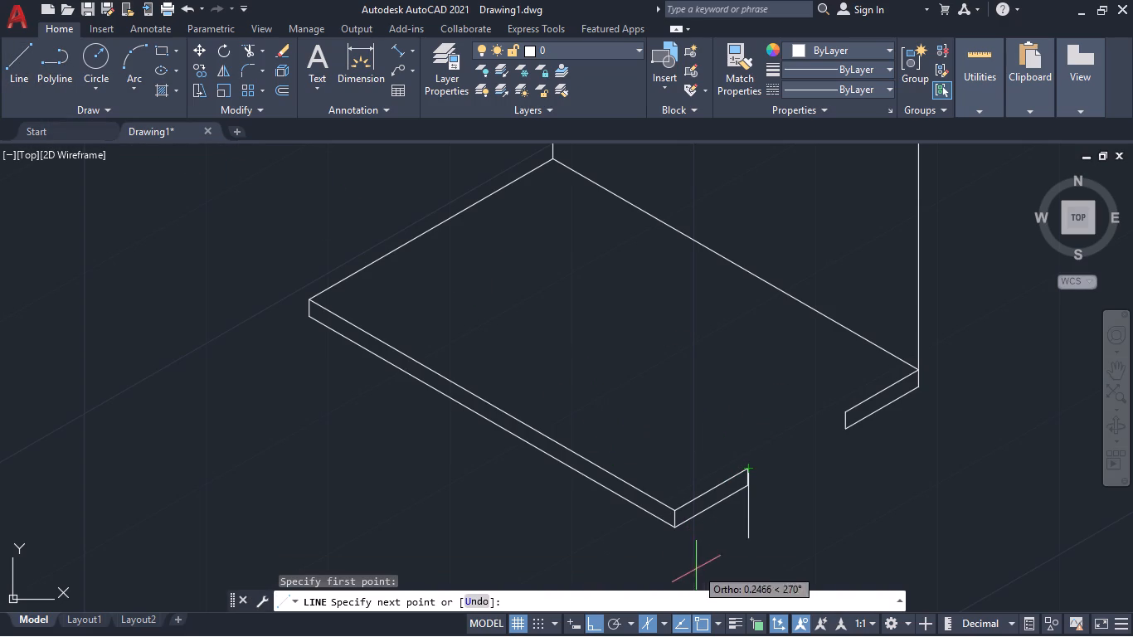
{"action": "left_click", "coordinate": [663, 623]}
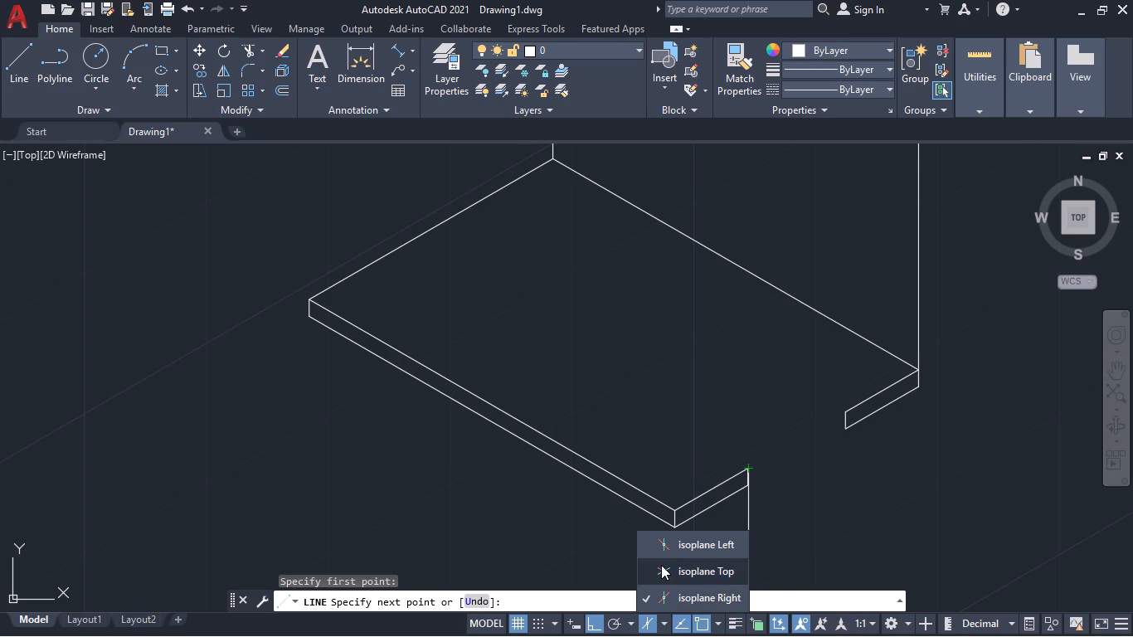
{"action": "left_click", "coordinate": [664, 547]}
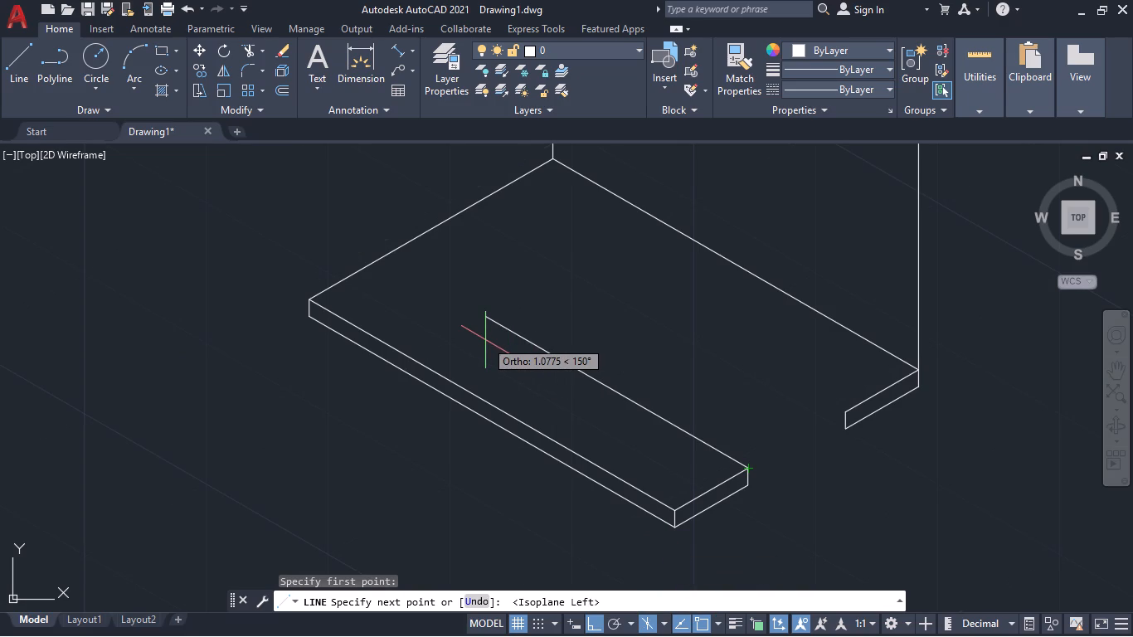
{"action": "key", "text": "1"}
{"action": "key", "text": "Return"}
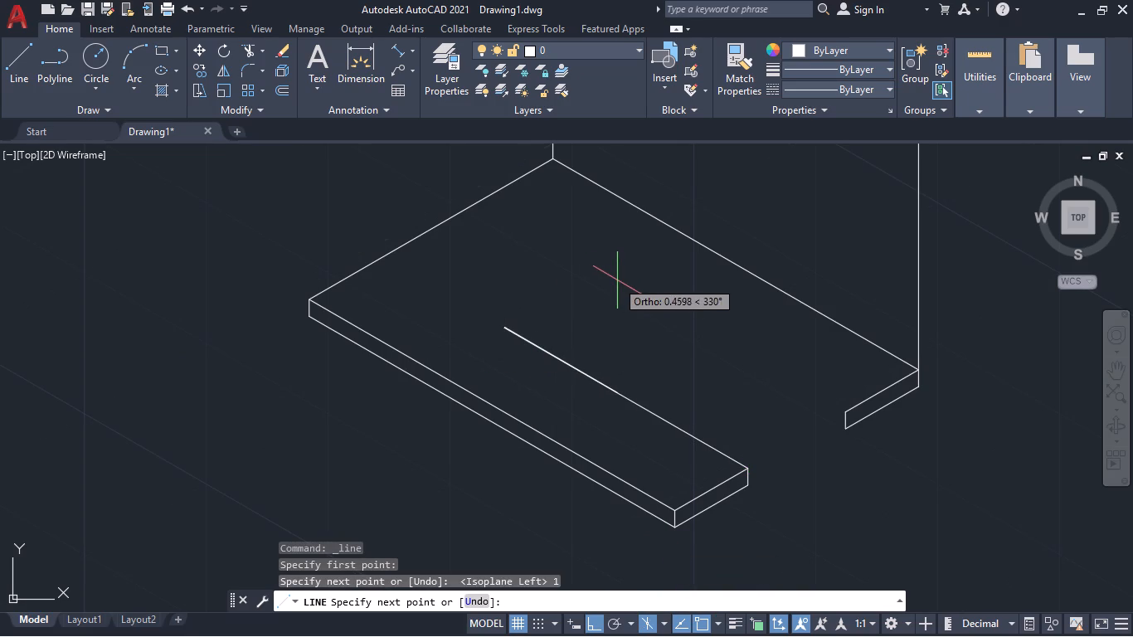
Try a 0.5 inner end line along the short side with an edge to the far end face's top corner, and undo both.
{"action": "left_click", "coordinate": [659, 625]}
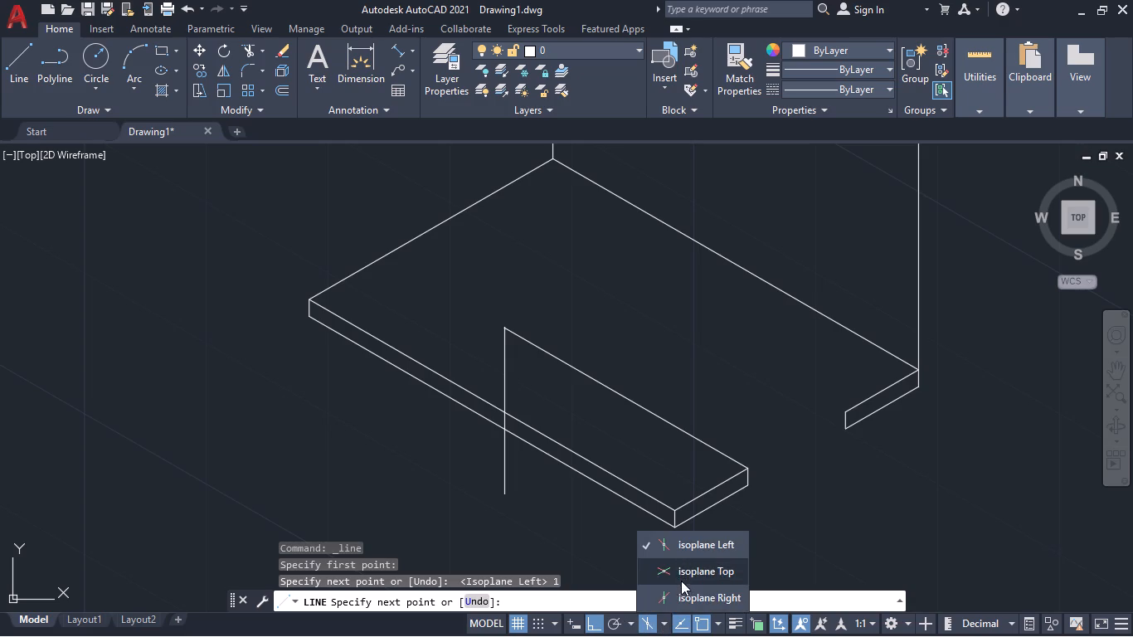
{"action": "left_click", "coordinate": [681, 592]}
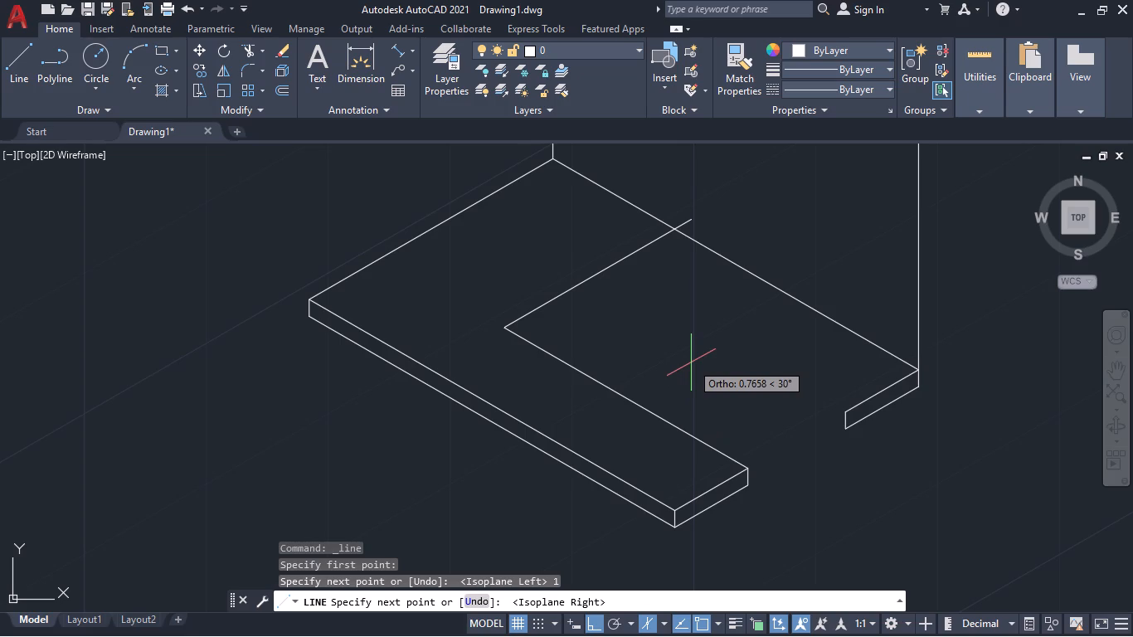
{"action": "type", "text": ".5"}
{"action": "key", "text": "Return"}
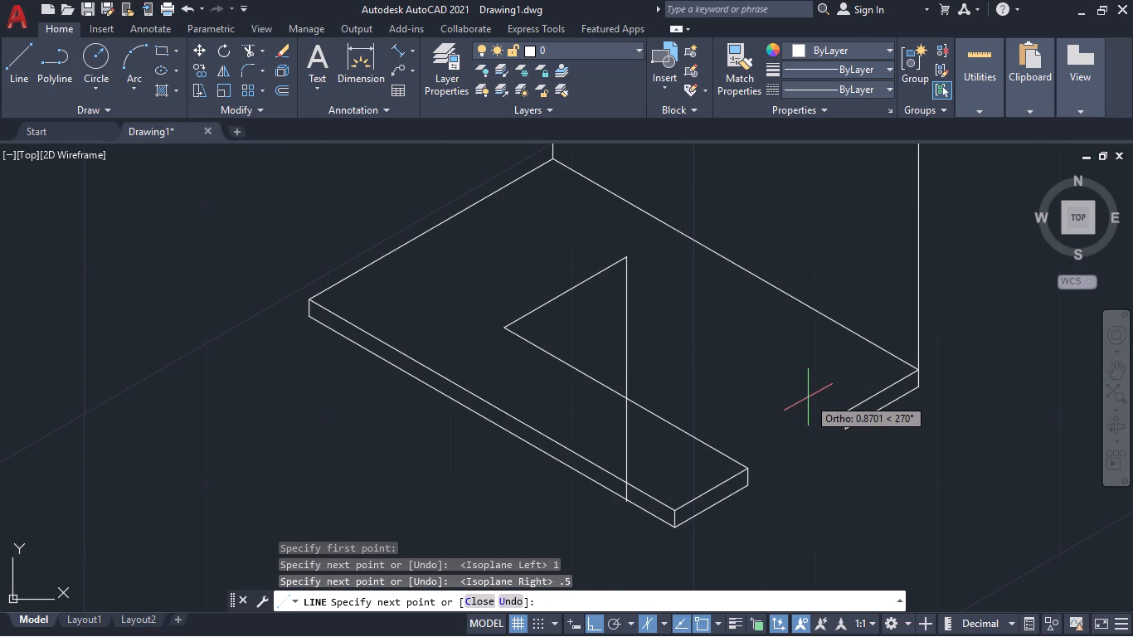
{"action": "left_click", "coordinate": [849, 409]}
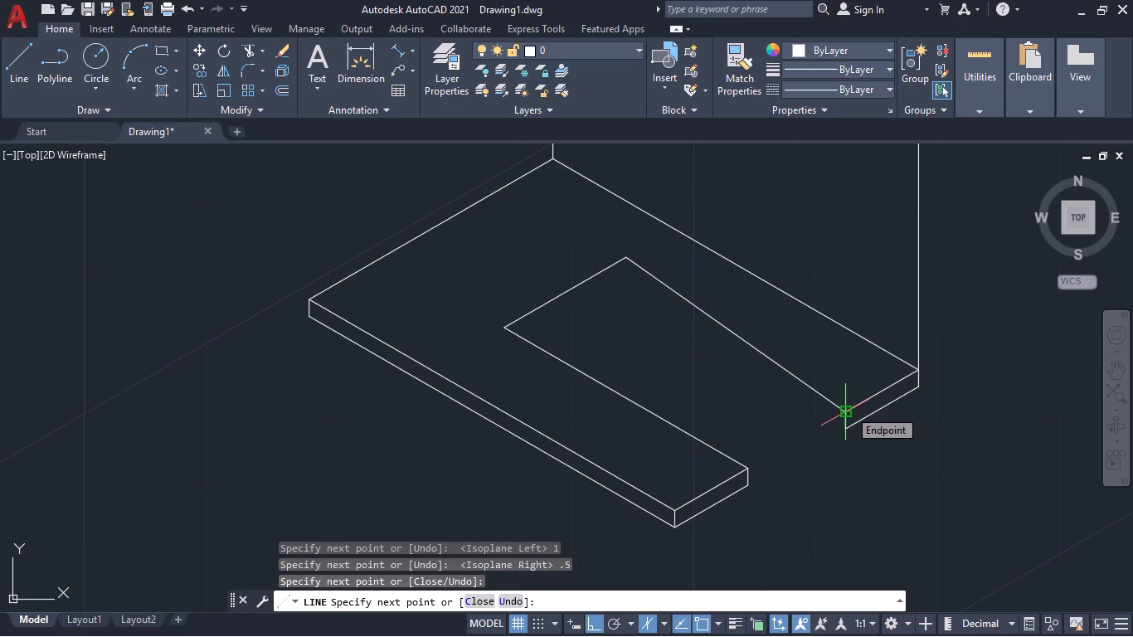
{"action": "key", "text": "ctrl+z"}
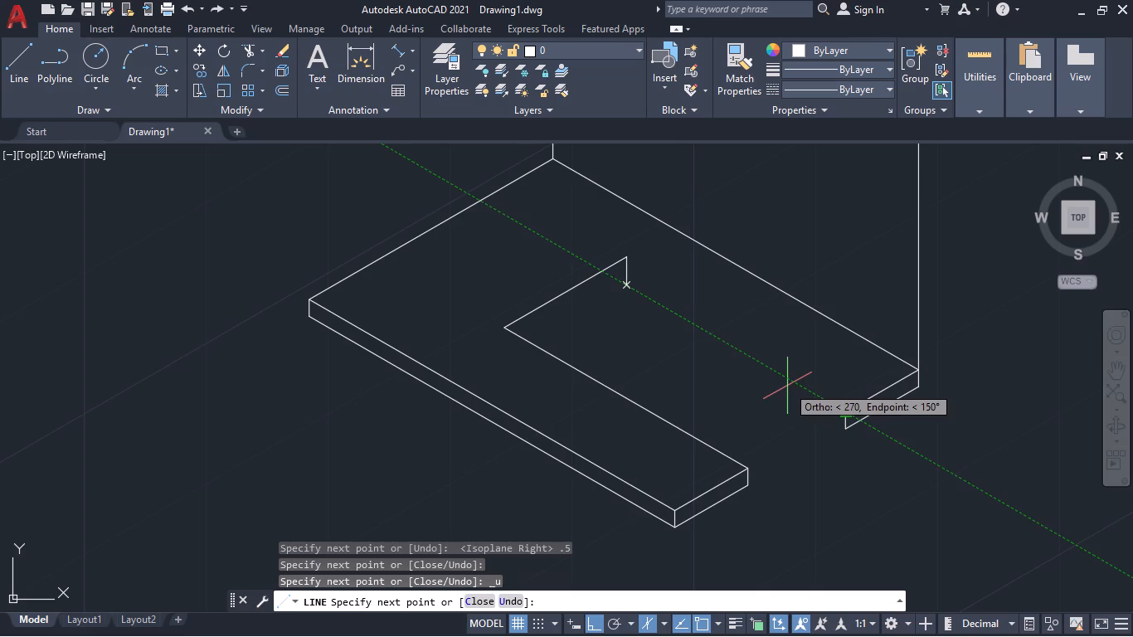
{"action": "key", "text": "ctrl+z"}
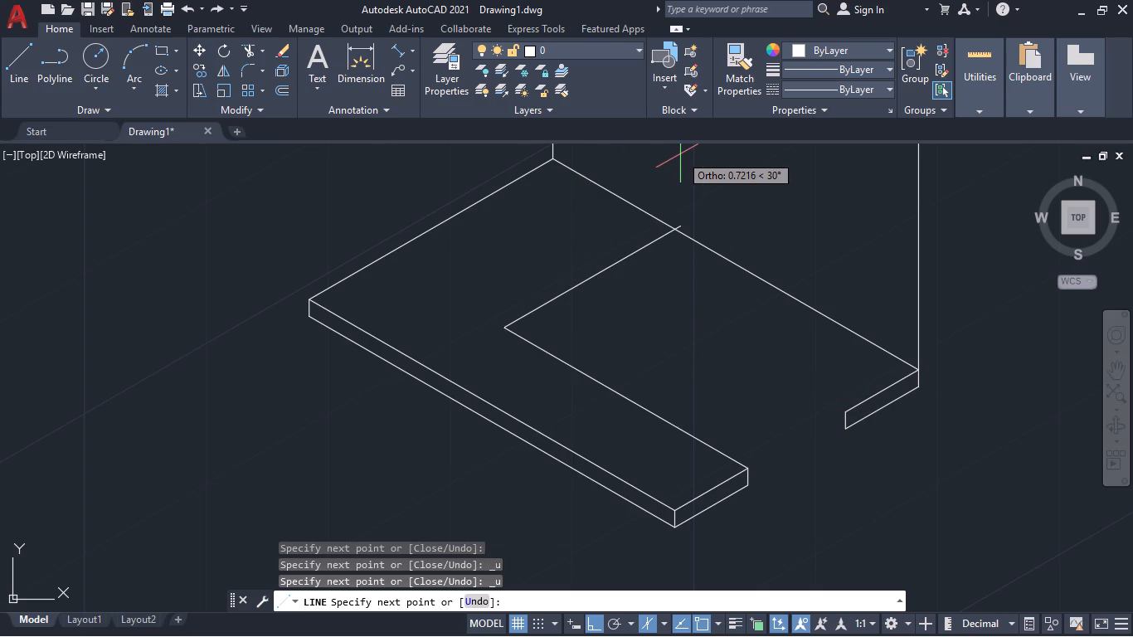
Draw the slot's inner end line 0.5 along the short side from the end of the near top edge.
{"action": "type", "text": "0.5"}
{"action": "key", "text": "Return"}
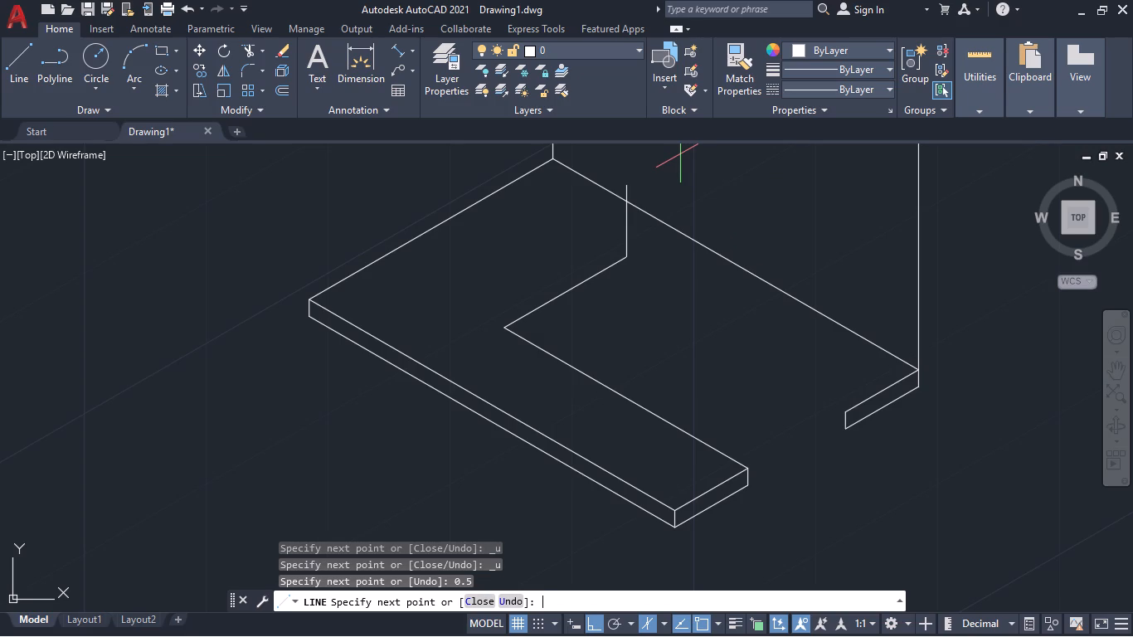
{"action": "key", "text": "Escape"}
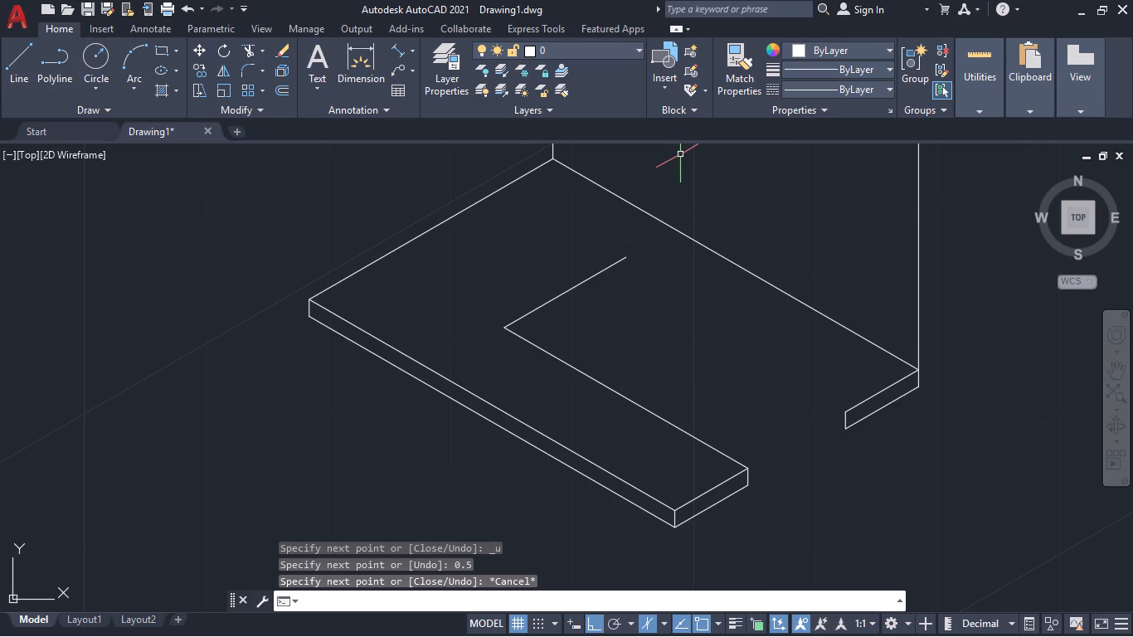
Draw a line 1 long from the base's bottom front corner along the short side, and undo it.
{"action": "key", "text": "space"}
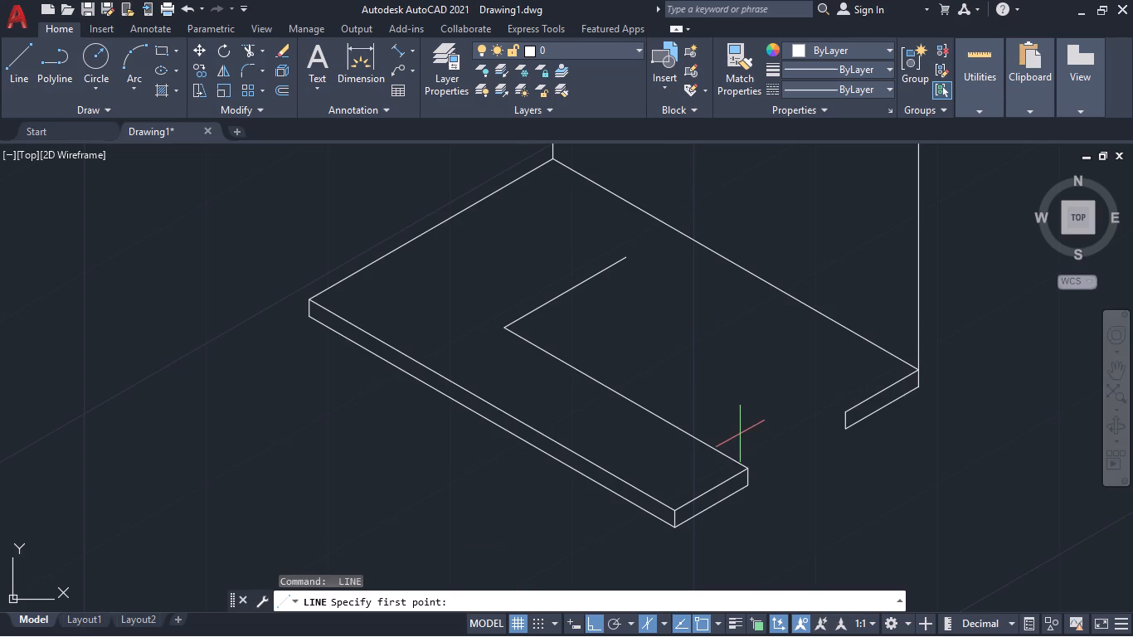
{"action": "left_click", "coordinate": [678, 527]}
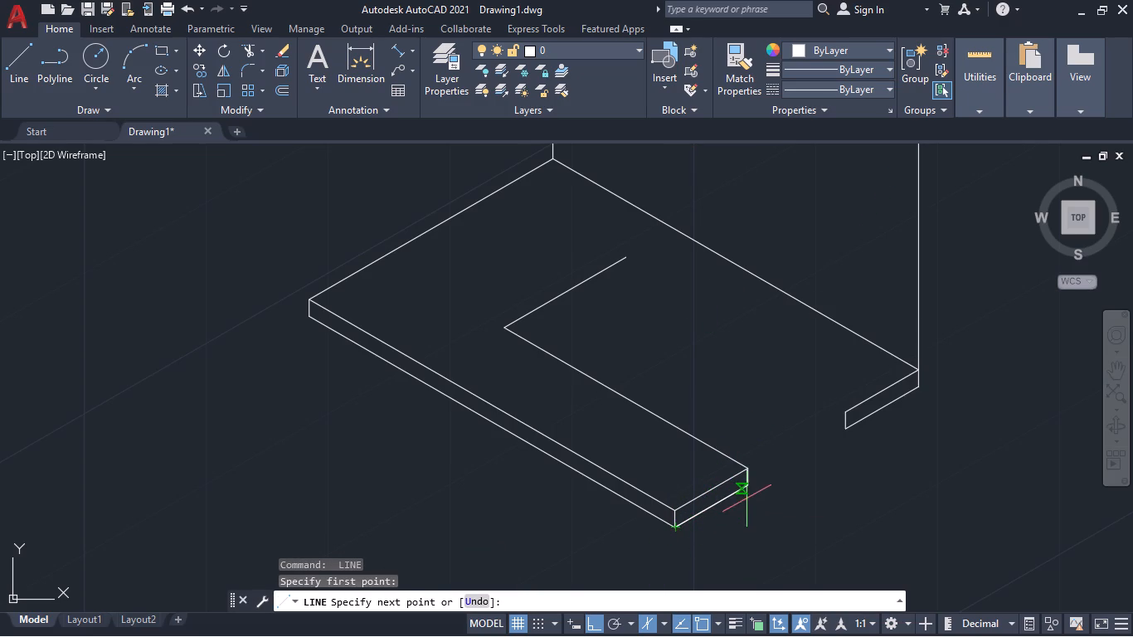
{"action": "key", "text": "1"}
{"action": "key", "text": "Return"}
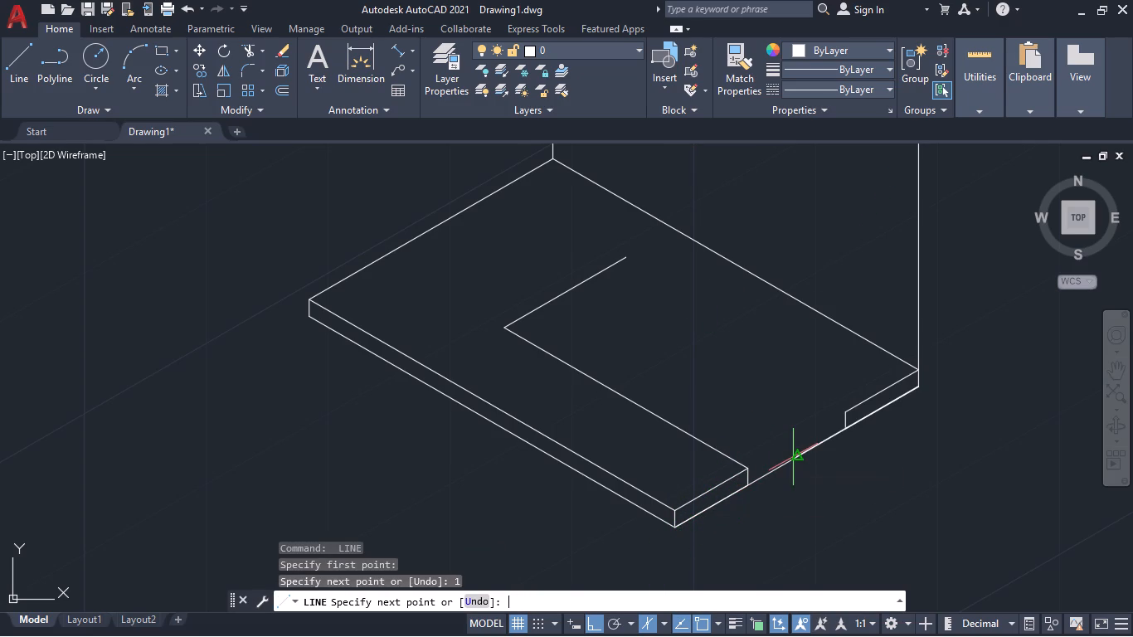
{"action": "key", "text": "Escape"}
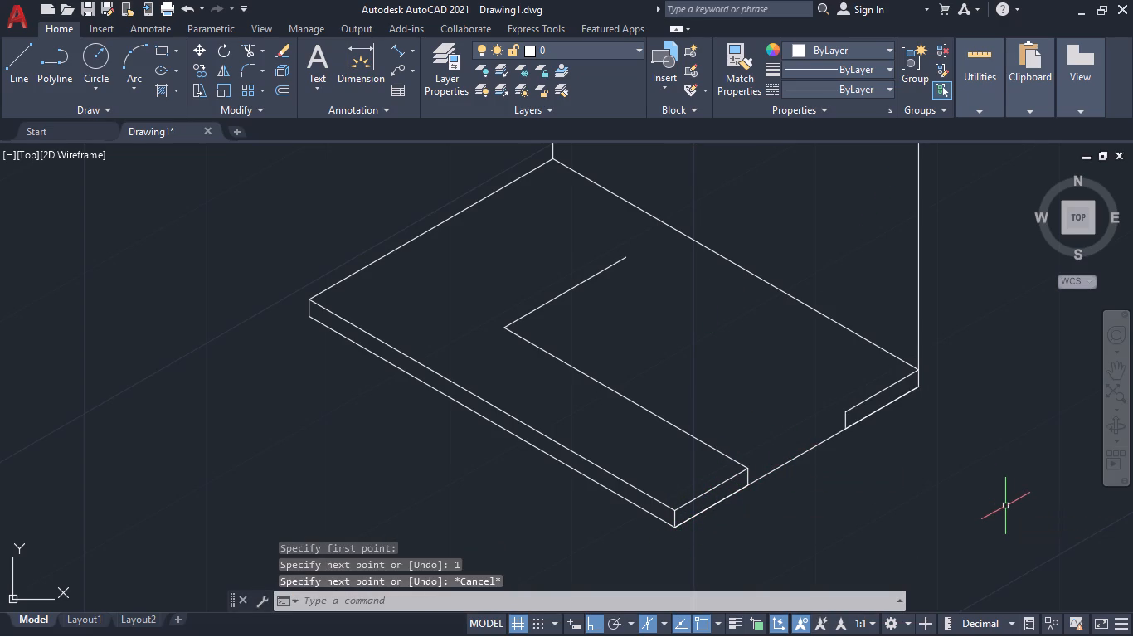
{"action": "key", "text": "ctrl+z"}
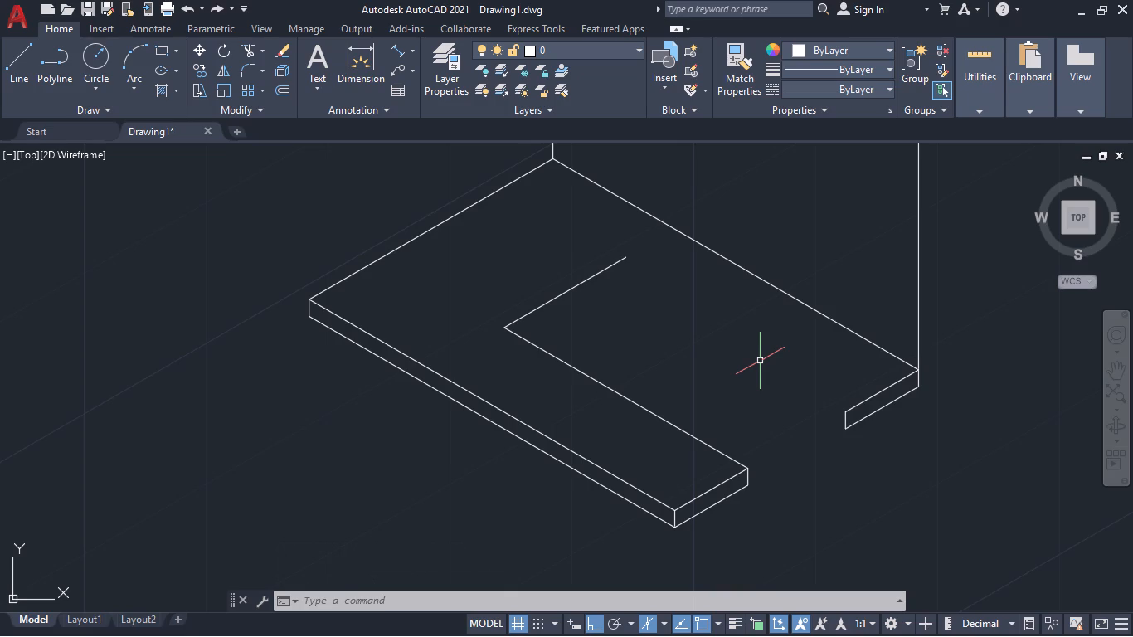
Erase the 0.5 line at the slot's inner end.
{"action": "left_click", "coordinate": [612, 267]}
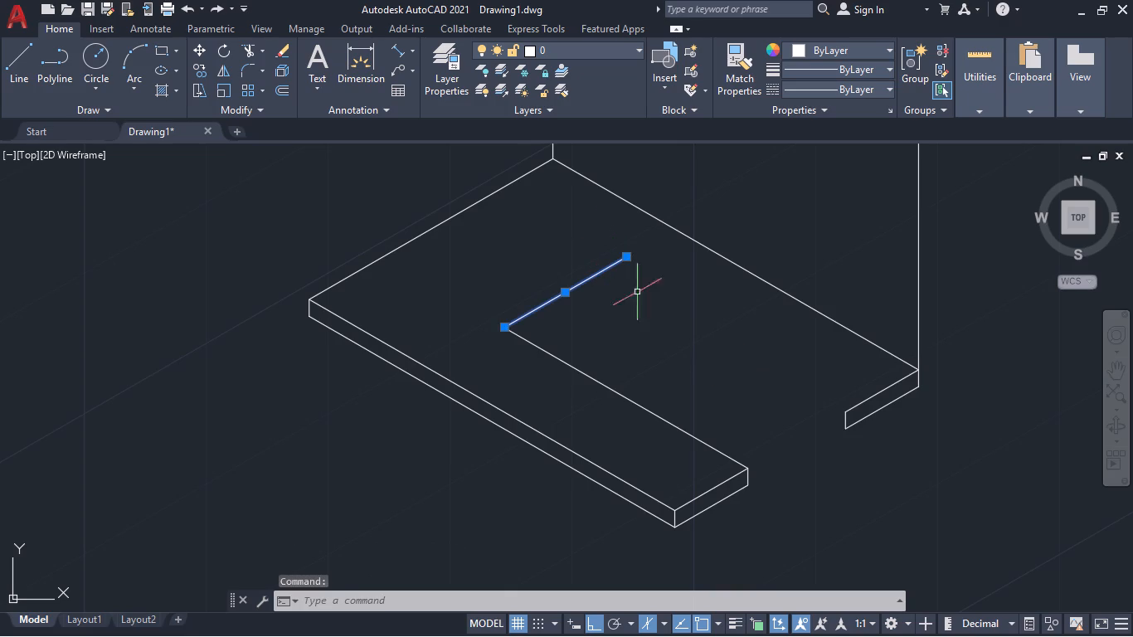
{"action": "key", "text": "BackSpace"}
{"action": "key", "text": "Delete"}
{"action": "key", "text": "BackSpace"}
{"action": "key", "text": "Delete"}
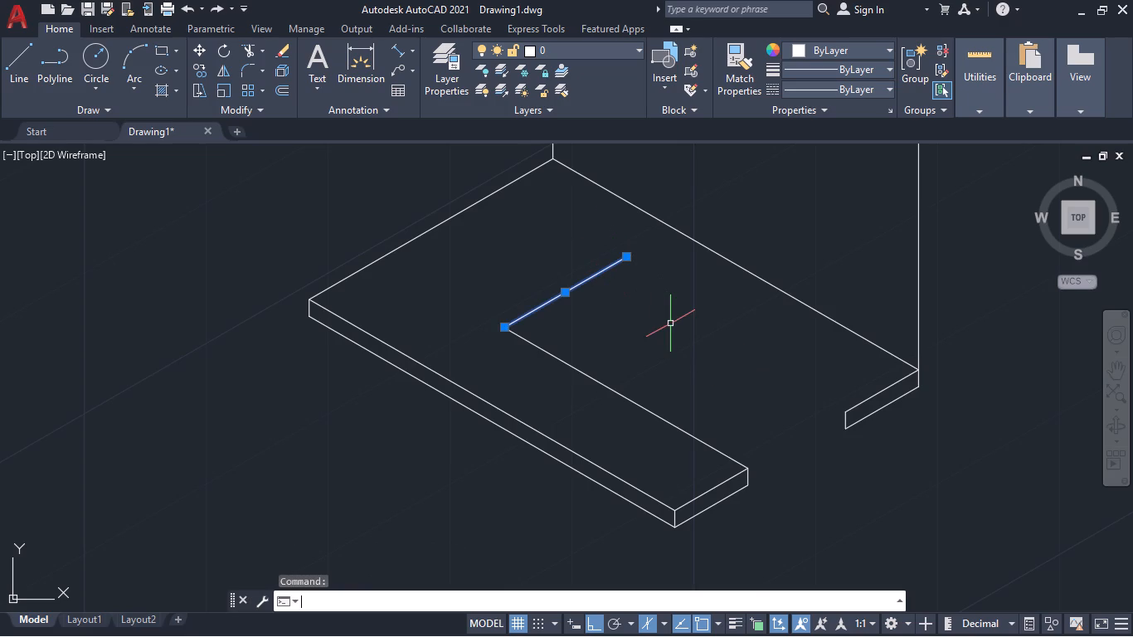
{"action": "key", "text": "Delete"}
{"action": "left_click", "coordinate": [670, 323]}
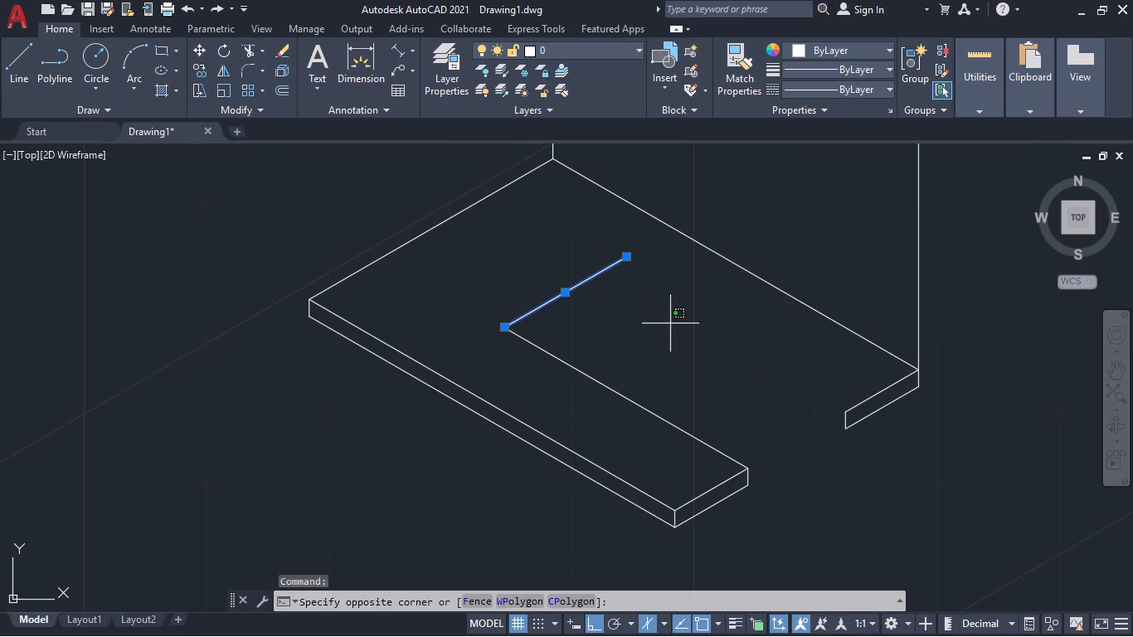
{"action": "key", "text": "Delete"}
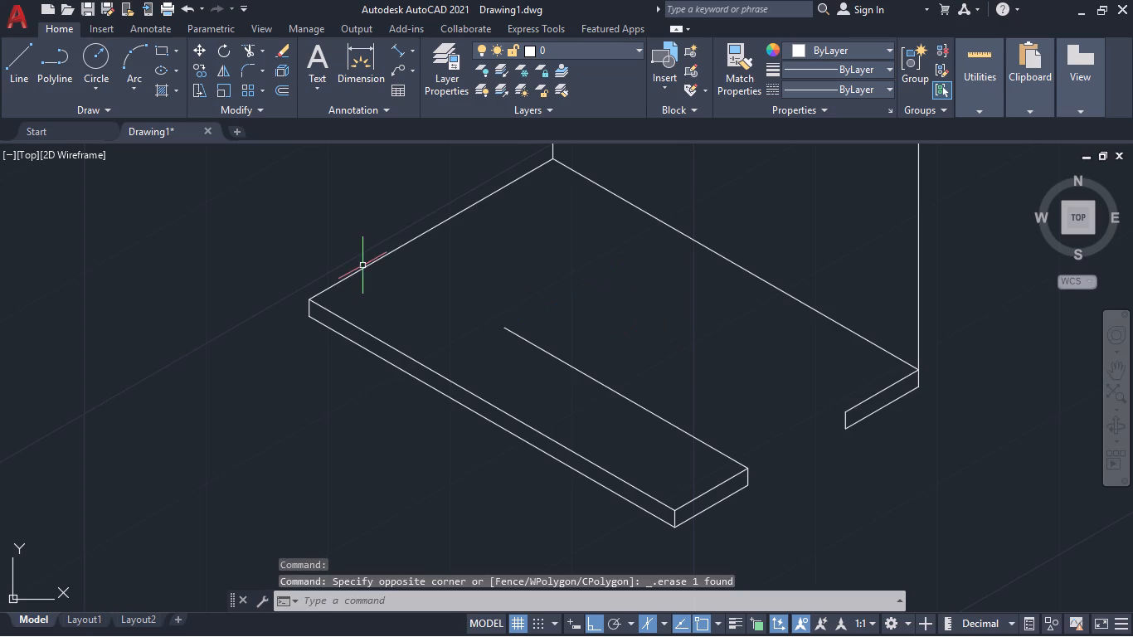
Draw the slot's far top edge 1 long from the far end face's inner top corner, and join it to the near edge's inner end.
{"action": "left_click", "coordinate": [17, 52]}
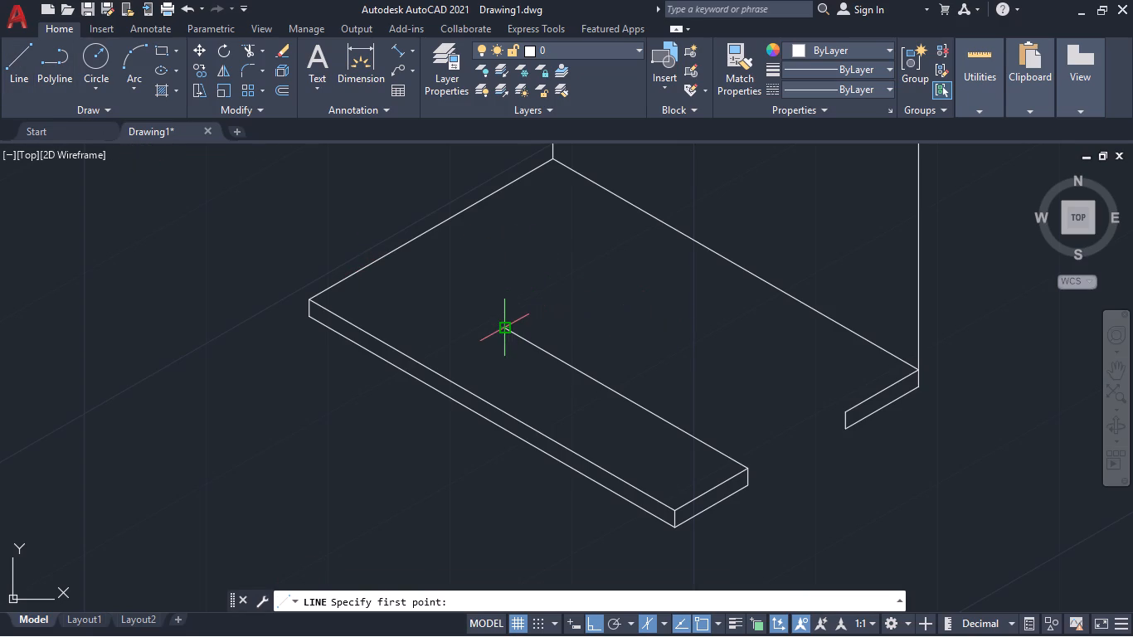
{"action": "left_click", "coordinate": [842, 412]}
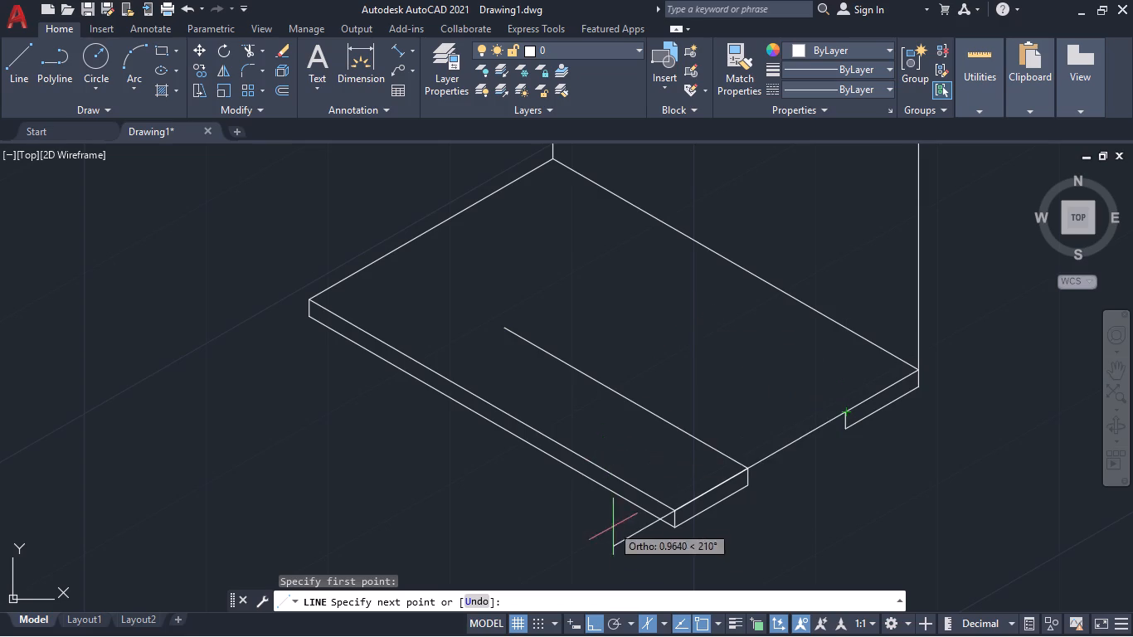
{"action": "left_click", "coordinate": [661, 622]}
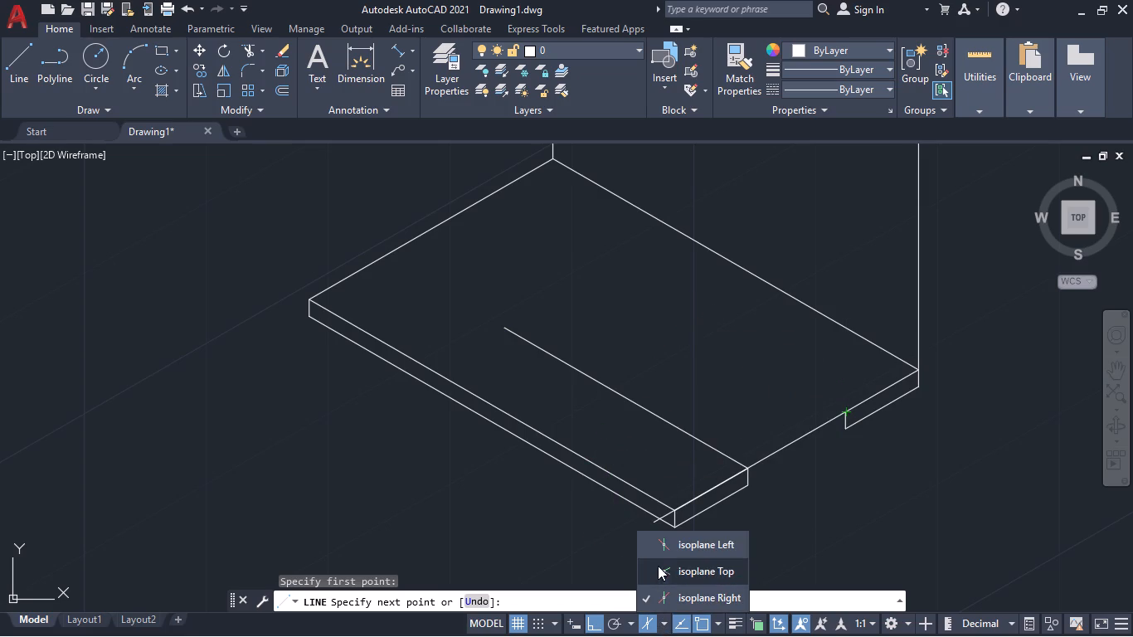
{"action": "left_click", "coordinate": [676, 547]}
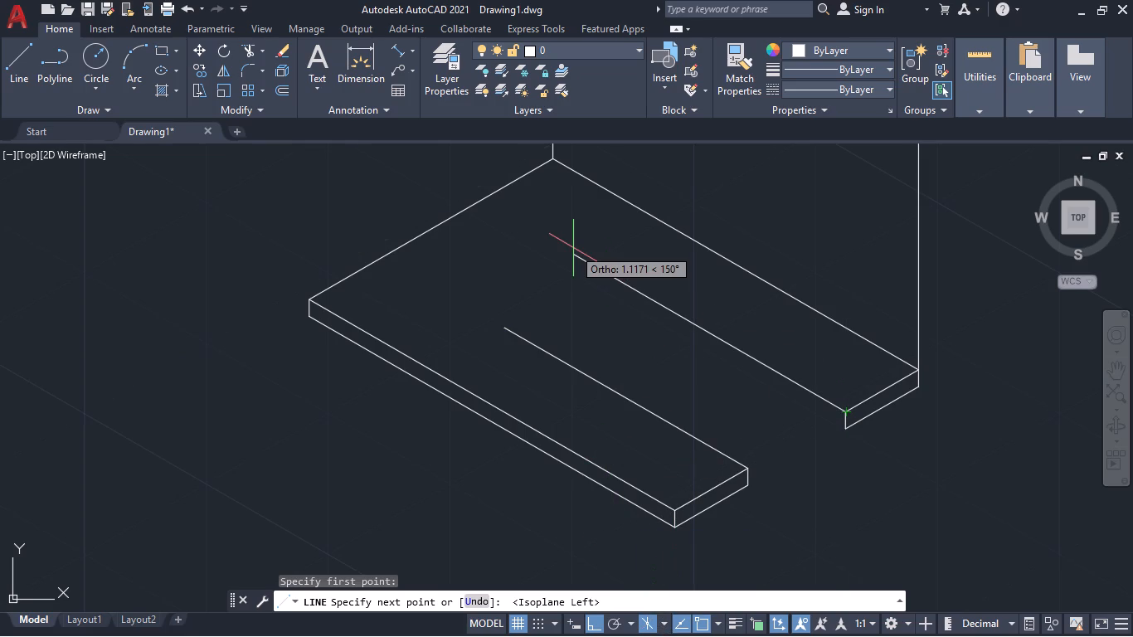
{"action": "key", "text": "1"}
{"action": "key", "text": "Return"}
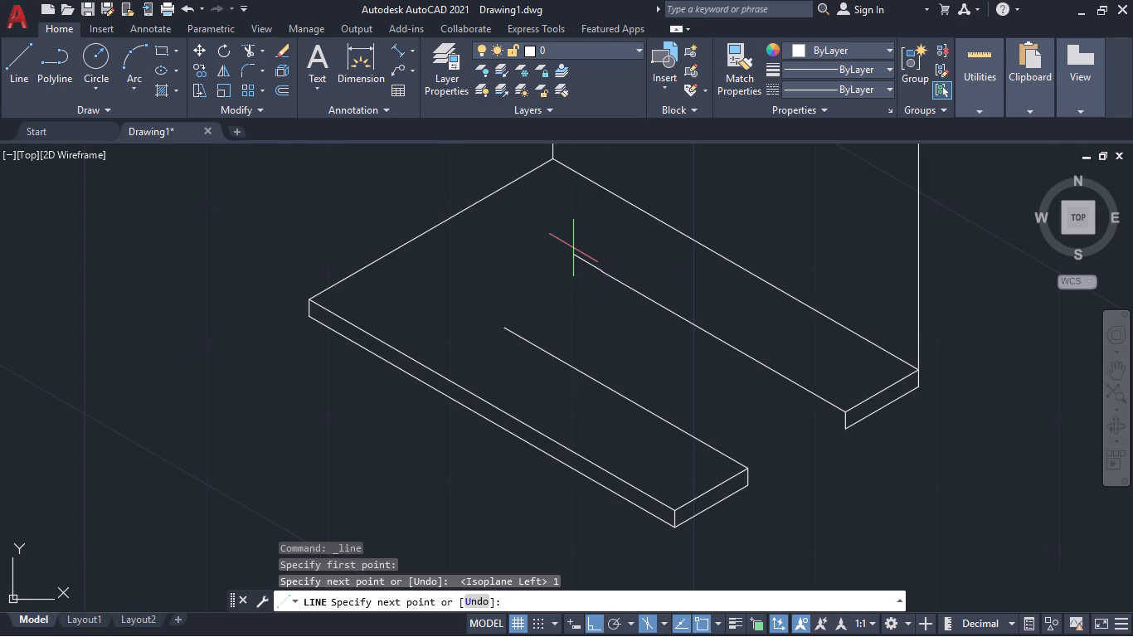
{"action": "left_click", "coordinate": [501, 324]}
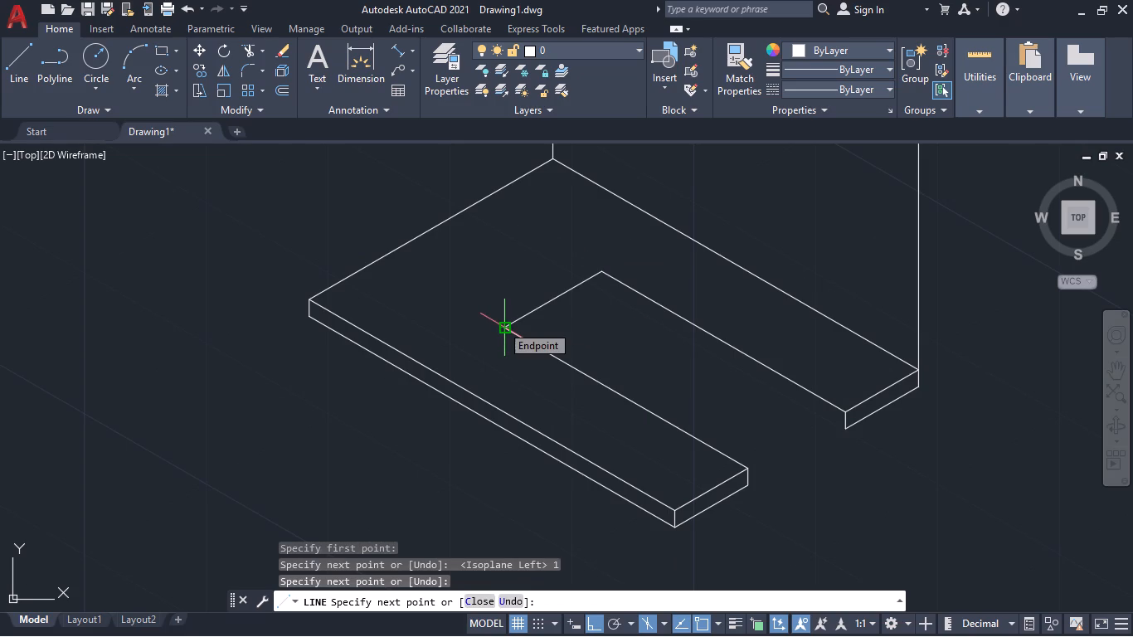
{"action": "key", "text": "space"}
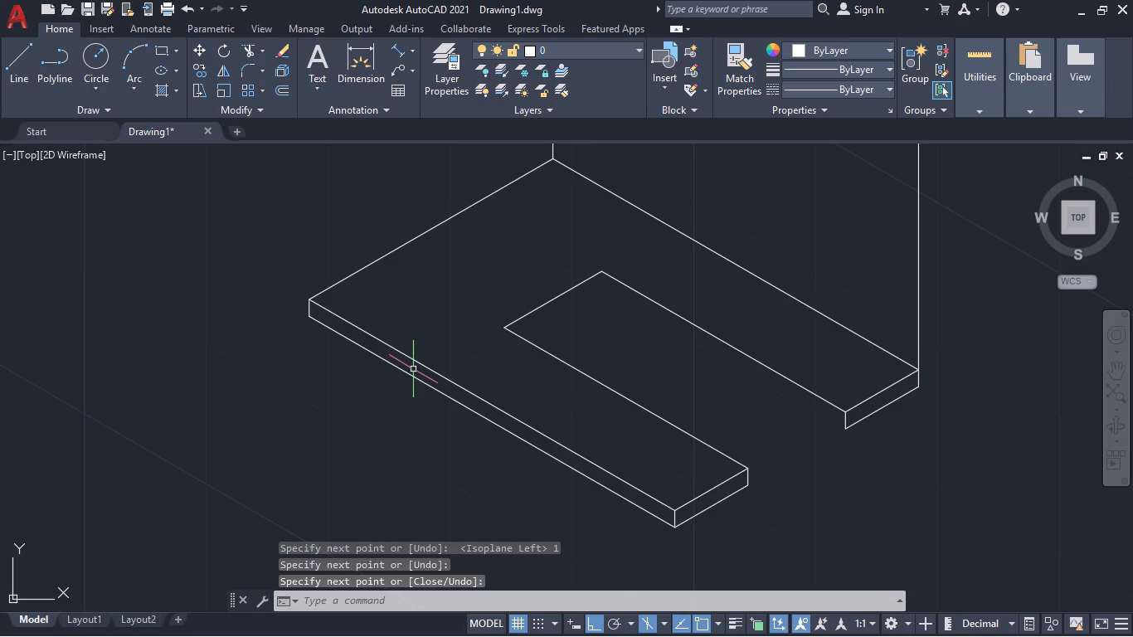
Draw a 0.5 line from the base's bottom front corner along the short side, continuing 1 inward parallel to the slot edges.
{"action": "left_click", "coordinate": [21, 44]}
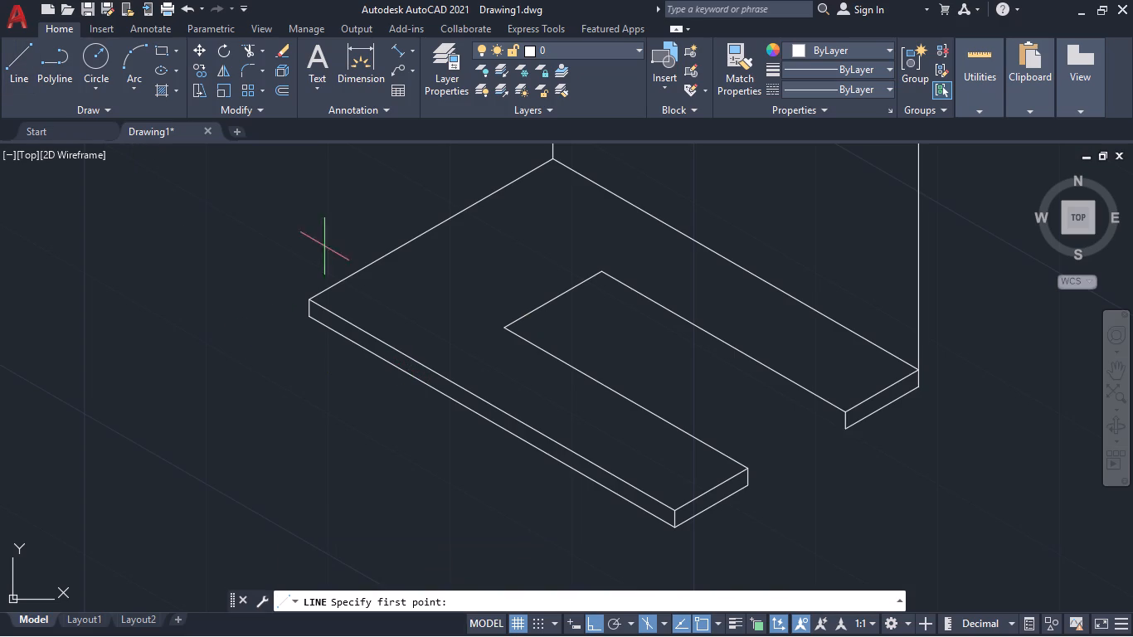
{"action": "left_click", "coordinate": [678, 528]}
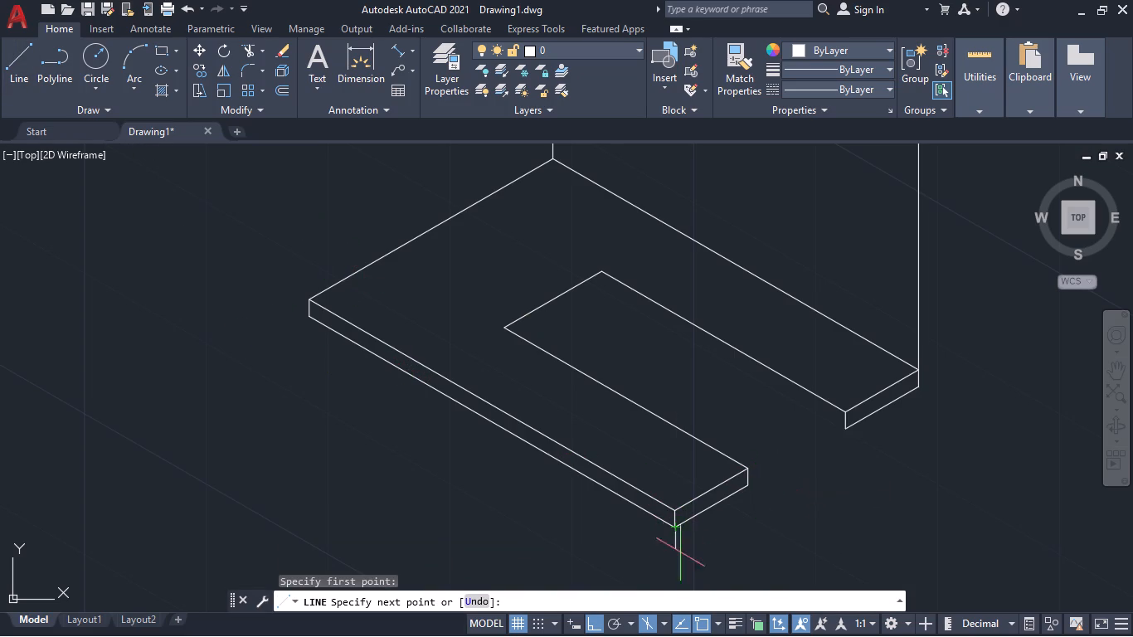
{"action": "left_click", "coordinate": [662, 617]}
{"action": "left_click", "coordinate": [664, 599]}
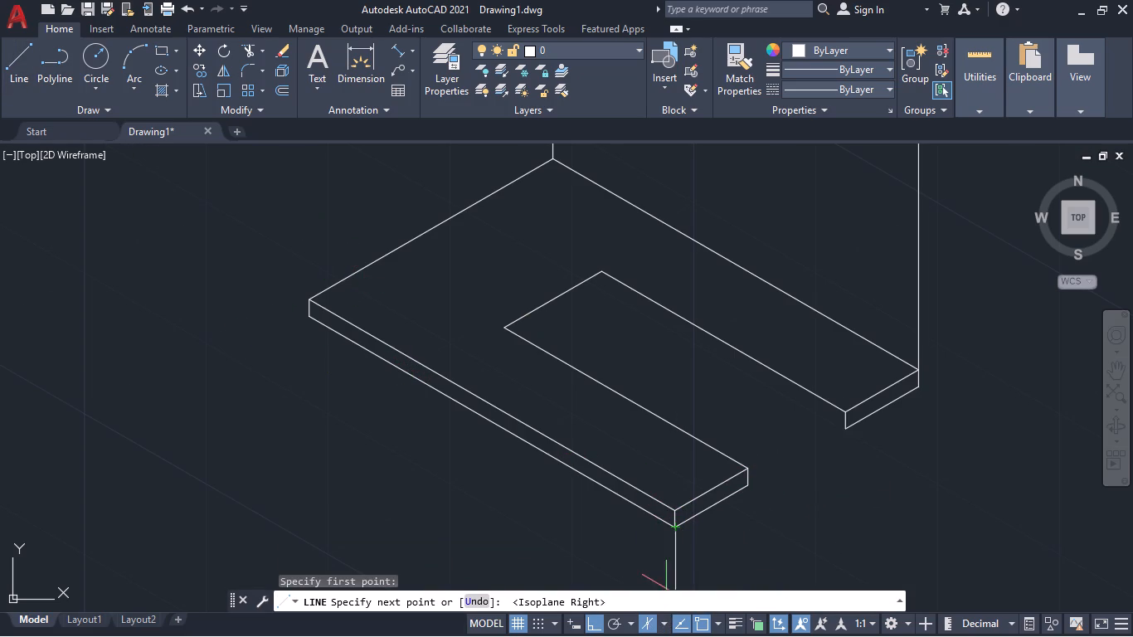
{"action": "type", "text": "0.5"}
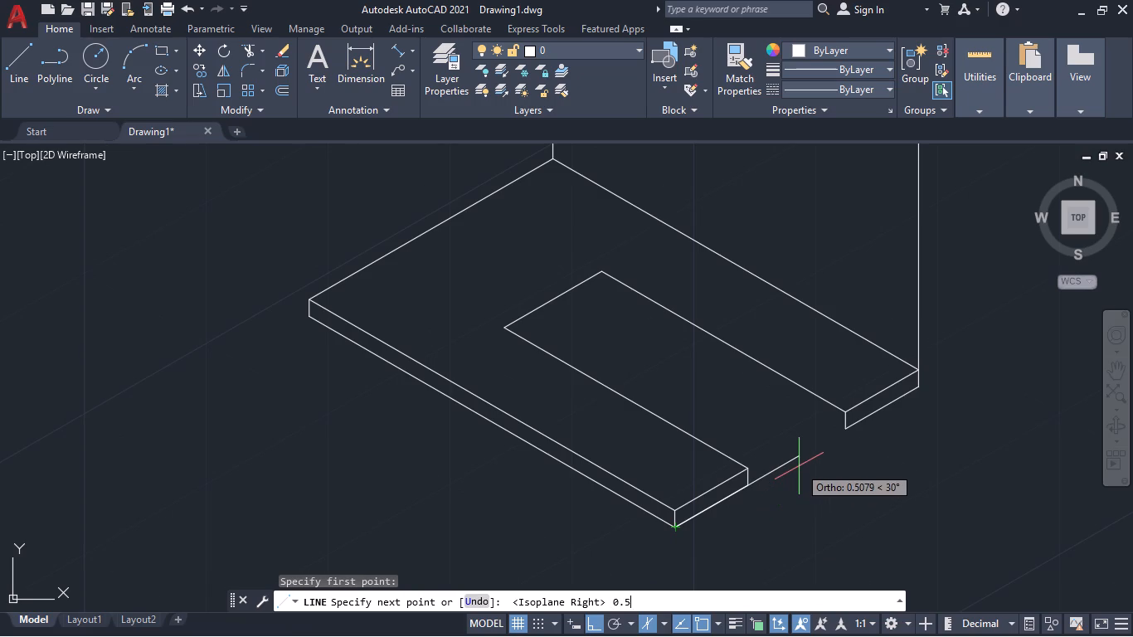
{"action": "key", "text": "Return"}
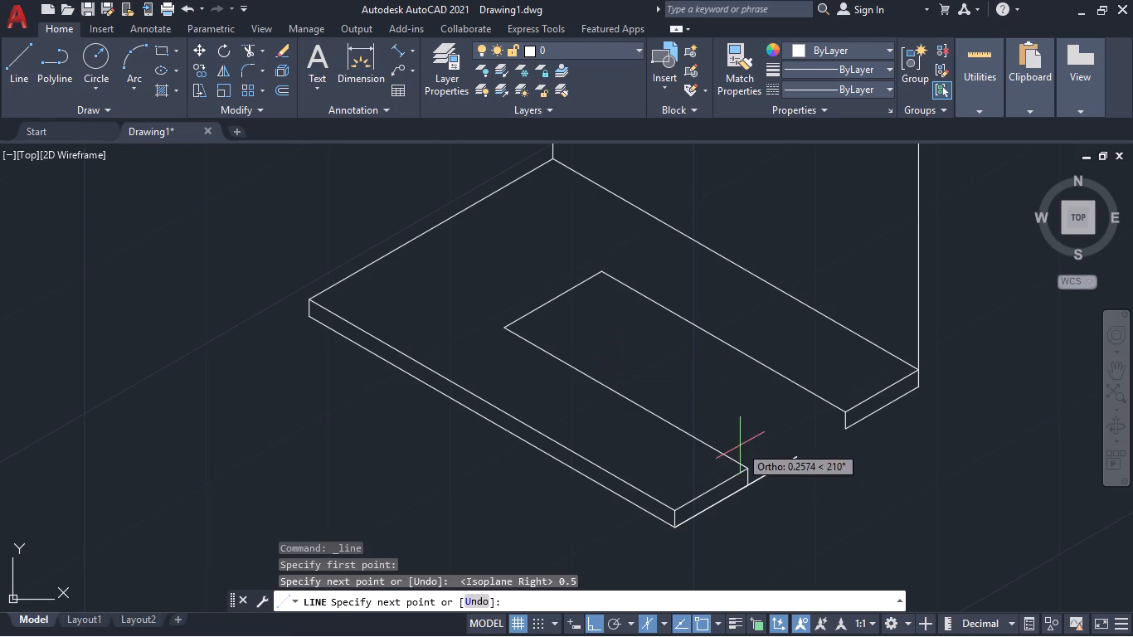
{"action": "left_click", "coordinate": [658, 624]}
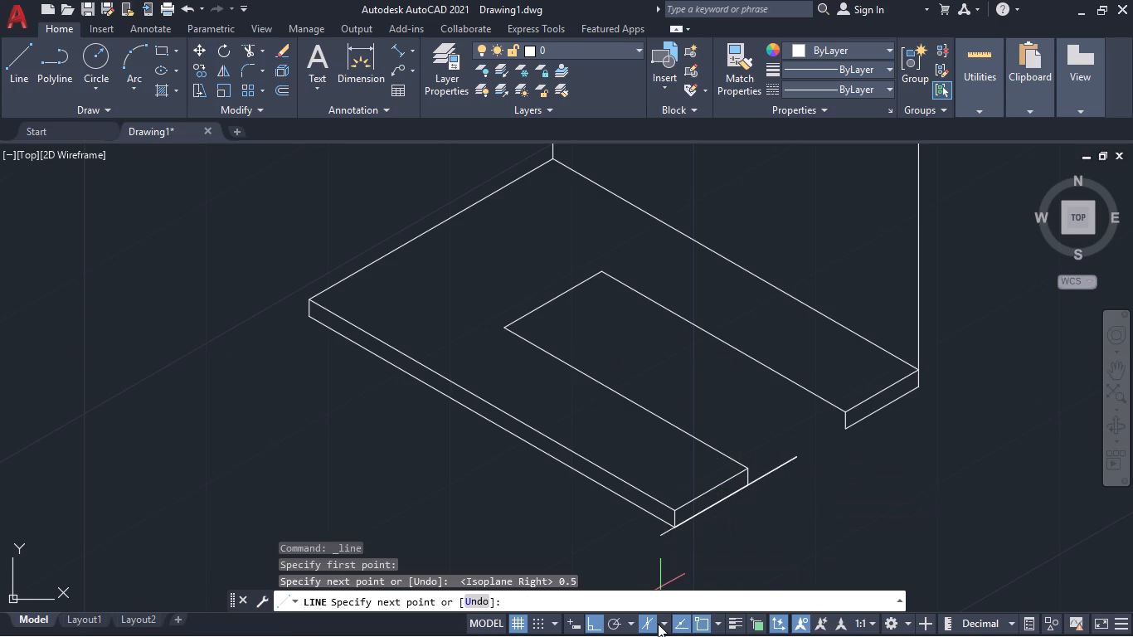
{"action": "left_click", "coordinate": [678, 540]}
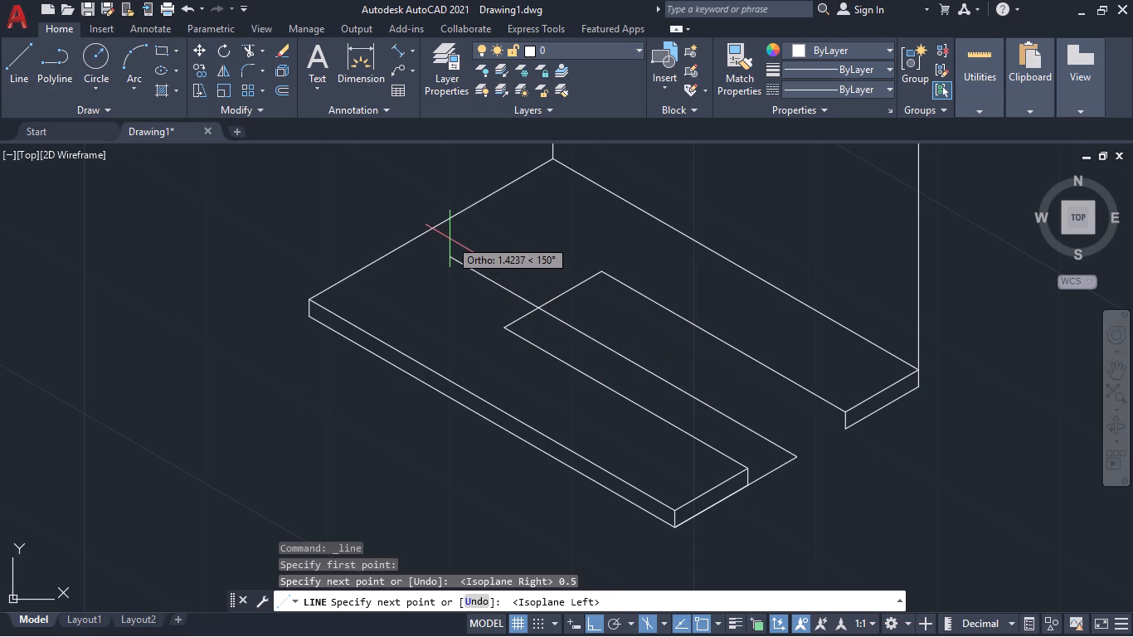
{"action": "key", "text": "1"}
{"action": "key", "text": "Return"}
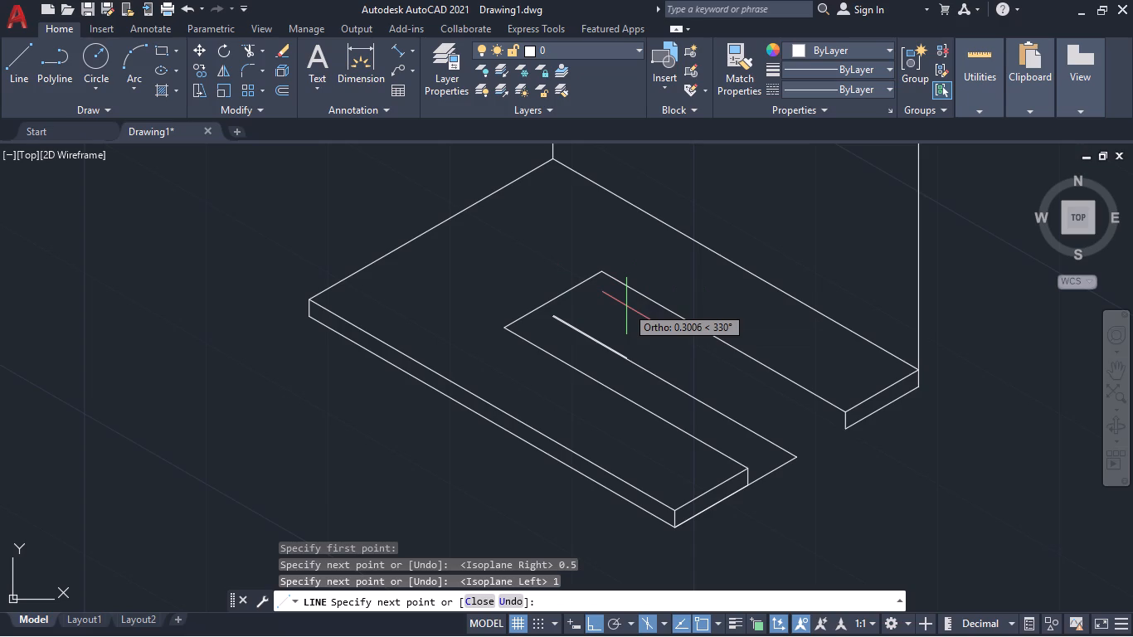
{"action": "key", "text": "ctrl+z"}
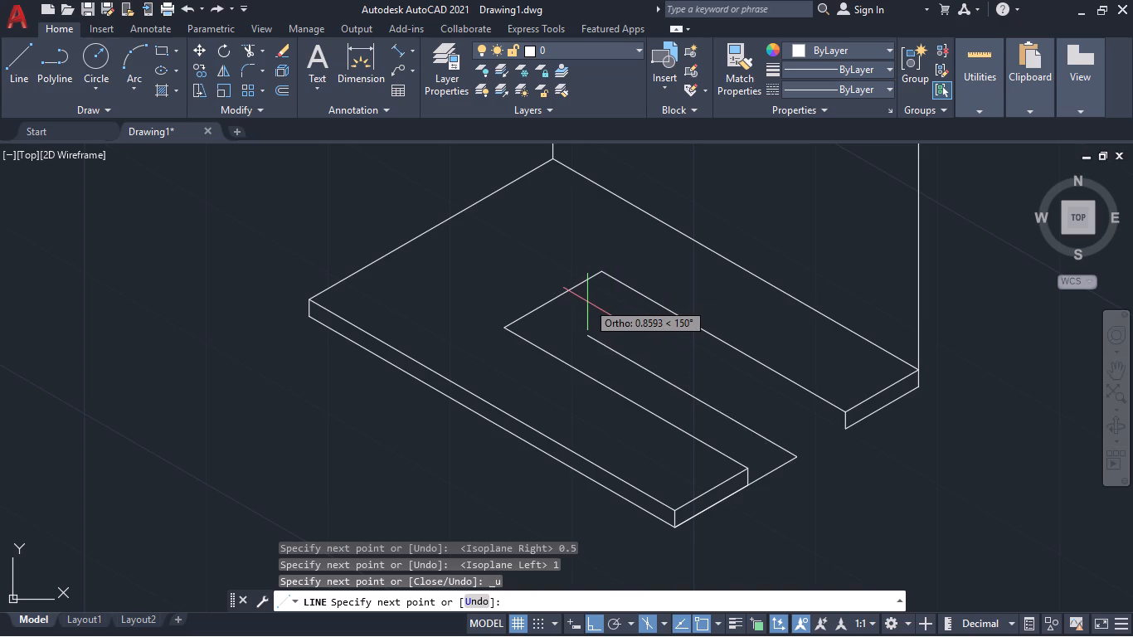
{"action": "key", "text": "1"}
{"action": "key", "text": "Return"}
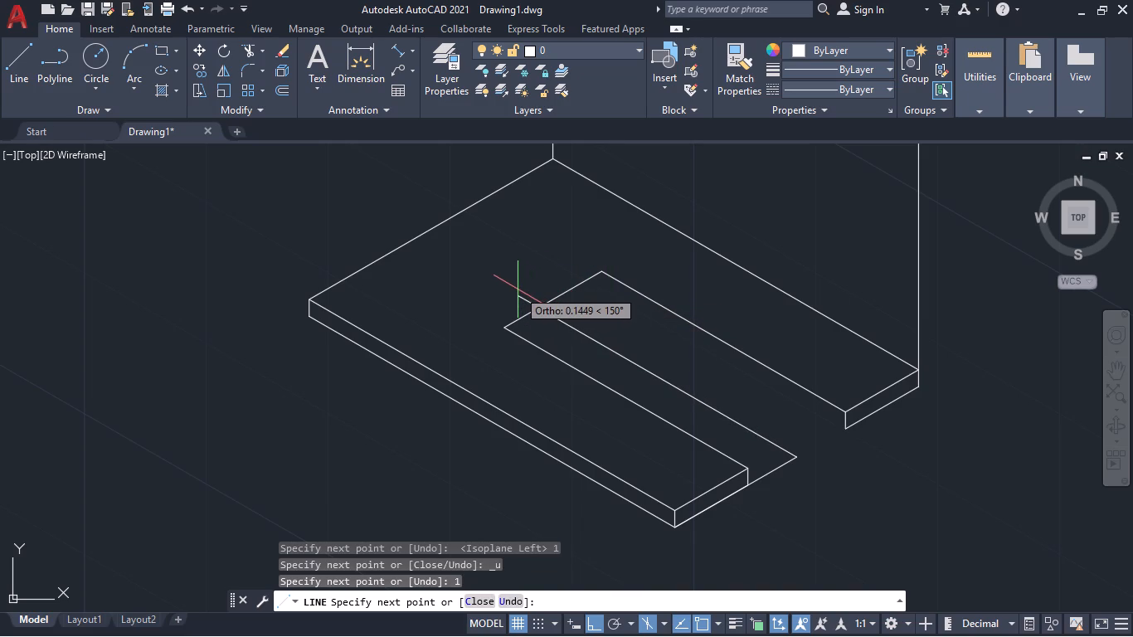
Continue the inner end of the 1-long line by 0.2 in the same direction, past the slot's inner end.
{"action": "key", "text": "2"}
{"action": "key", "text": "Return"}
{"action": "key", "text": "ctrl+z"}
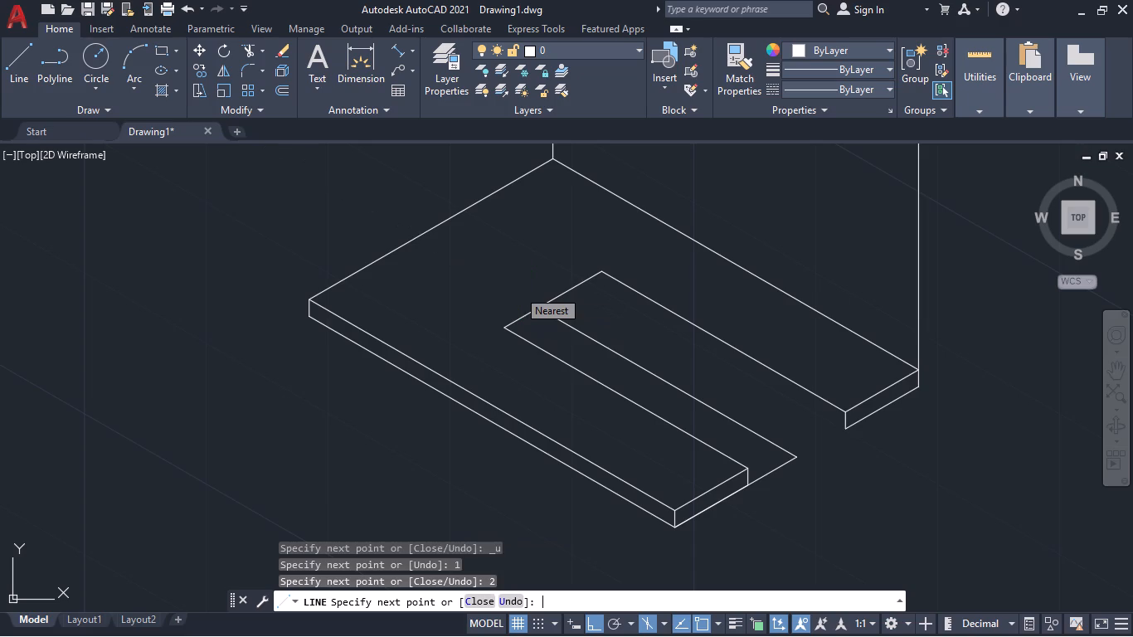
{"action": "type", "text": ".2"}
{"action": "key", "text": "Return"}
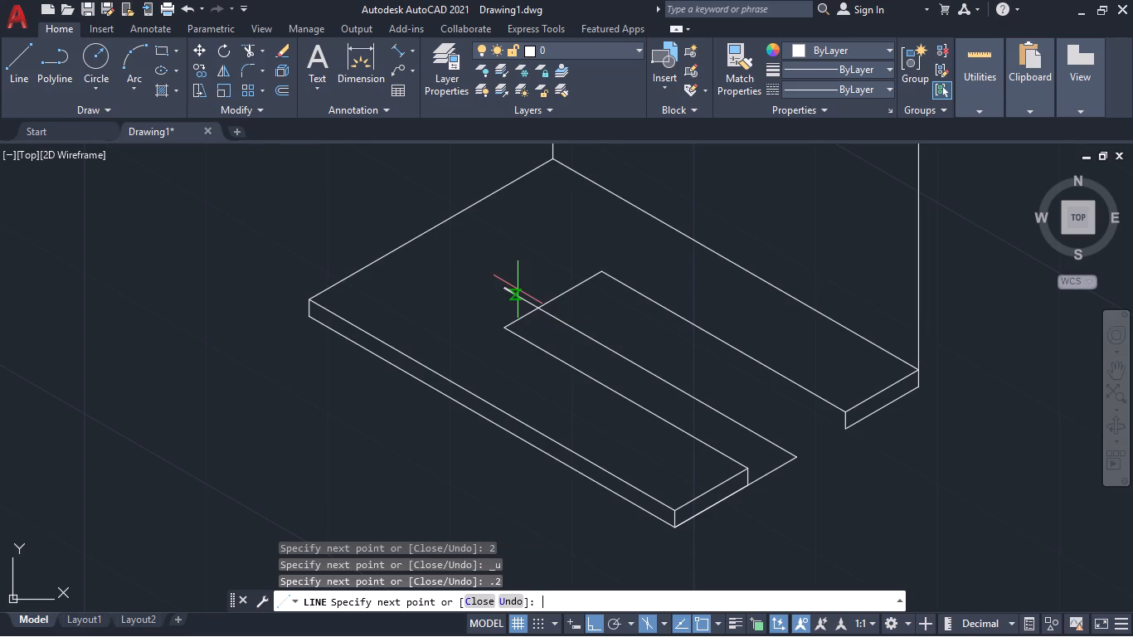
{"action": "key", "text": "Escape"}
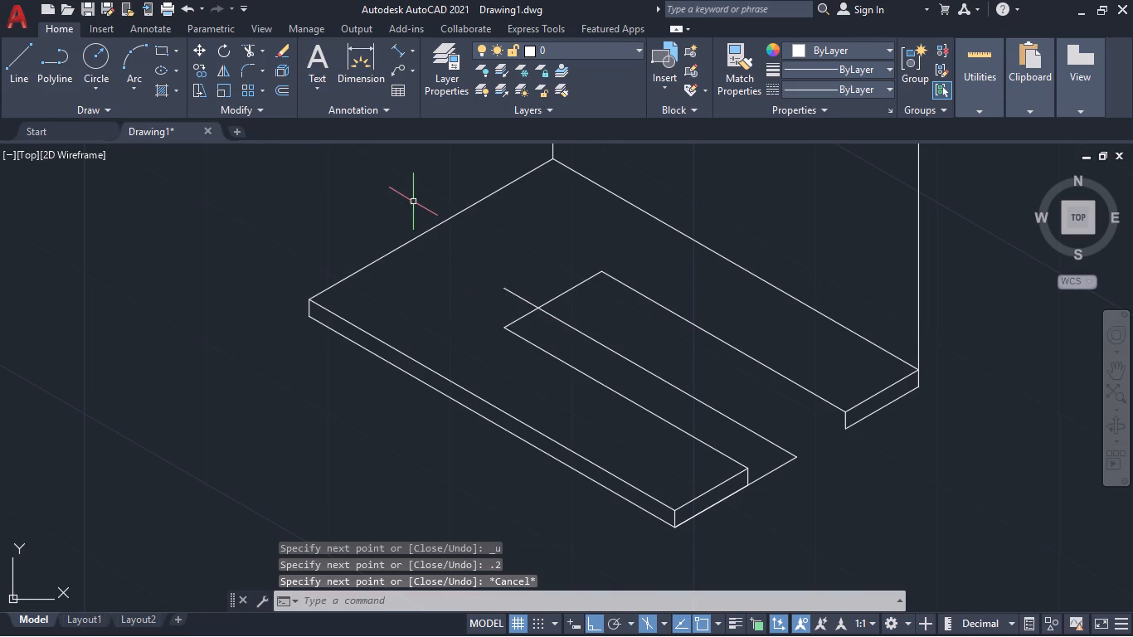
Draw an isocircle of radius 0.2 in the top isoplane, centred where the lengthwise line crosses the slot's inner end.
{"action": "type", "text": "el"}
{"action": "key", "text": "Return"}
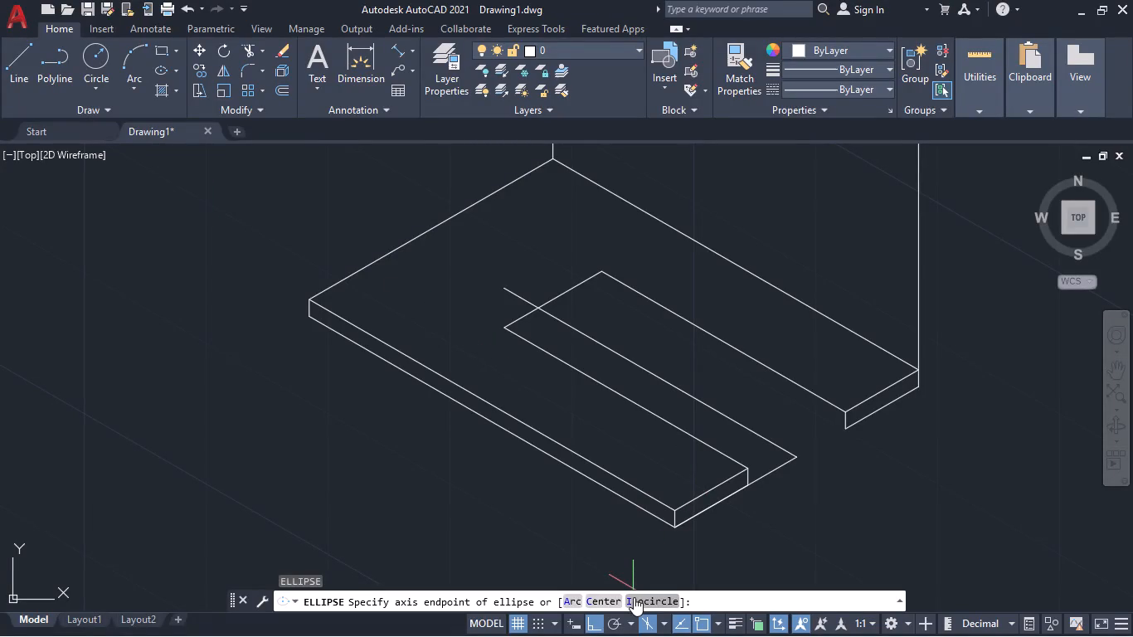
{"action": "left_click", "coordinate": [634, 597]}
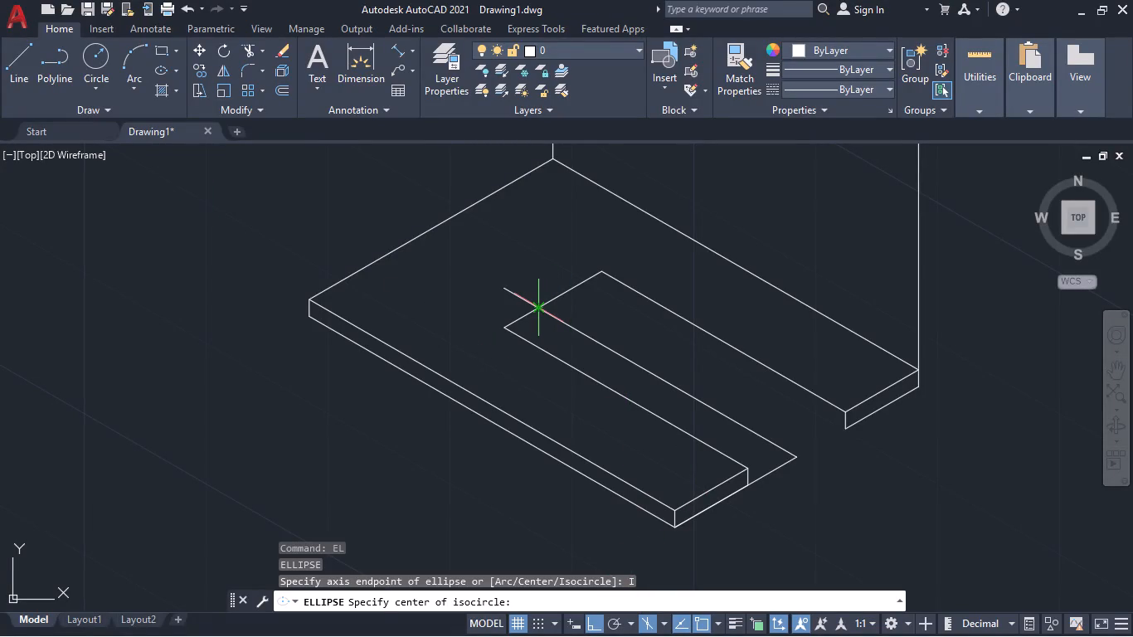
{"action": "left_click_drag", "start_coordinate": [534, 309], "coordinate": [552, 312]}
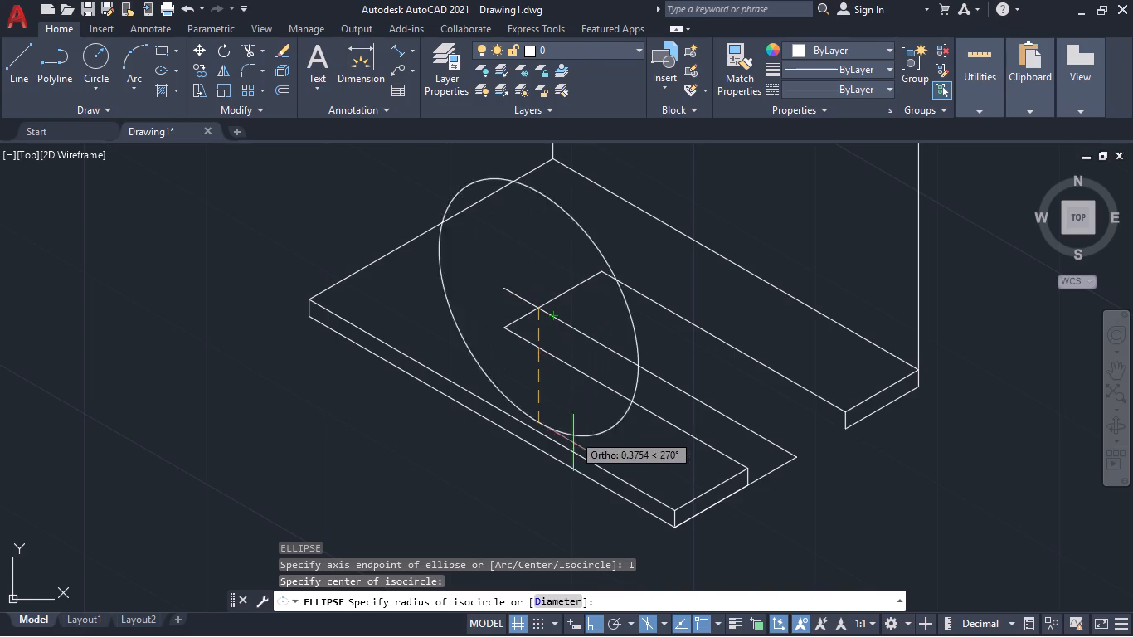
{"action": "left_click", "coordinate": [659, 620]}
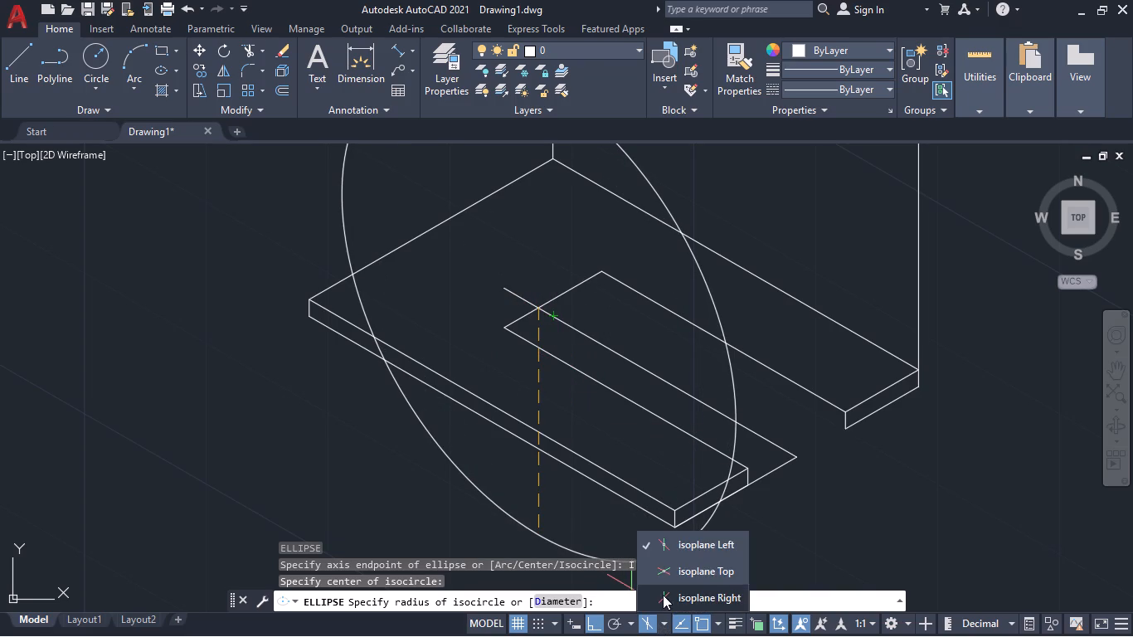
{"action": "left_click", "coordinate": [663, 595]}
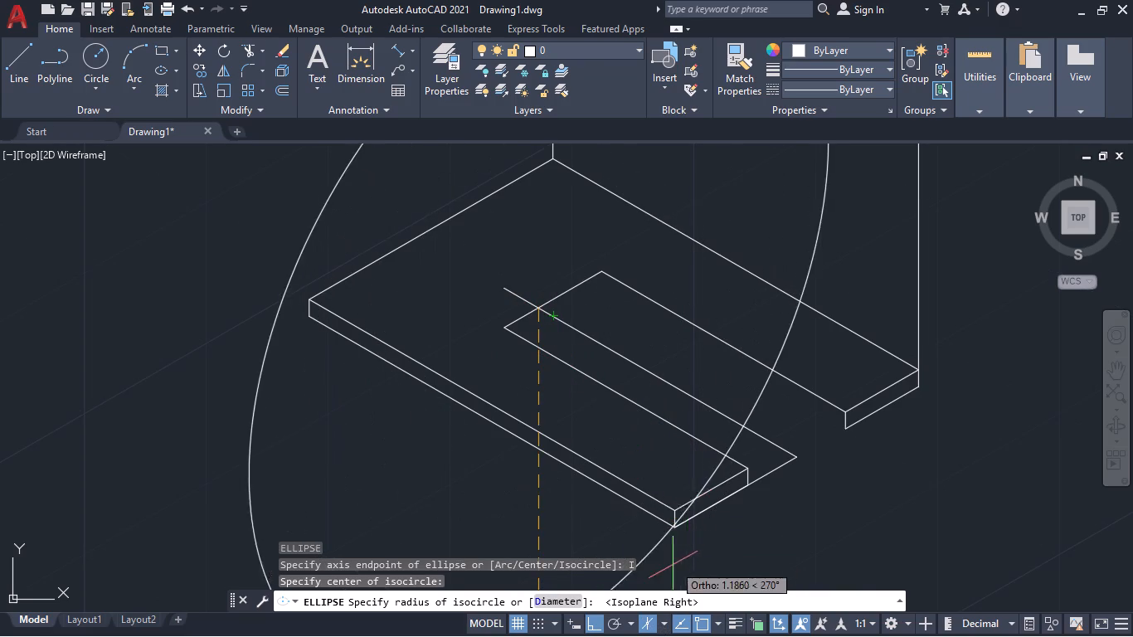
{"action": "left_click", "coordinate": [666, 625]}
{"action": "left_click", "coordinate": [678, 576]}
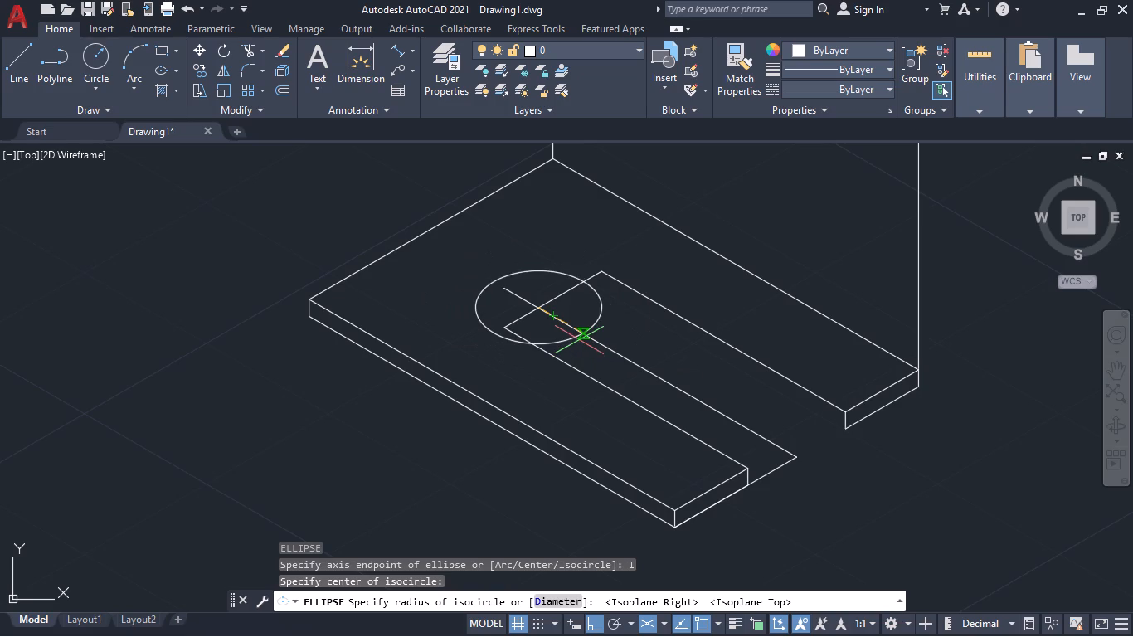
{"action": "type", "text": "0.2"}
{"action": "key", "text": "Return"}
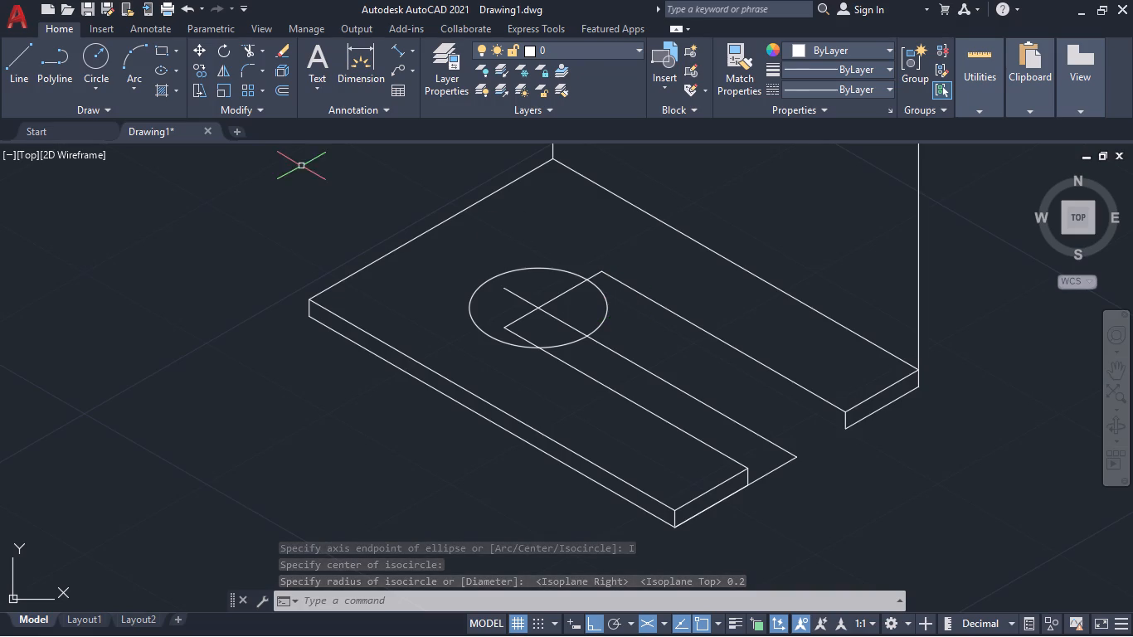
Draw a 0.5 line from the far end face's outer top corner along the short side, continuing to the midpoint of the slot's inner end.
{"action": "left_click", "coordinate": [29, 46]}
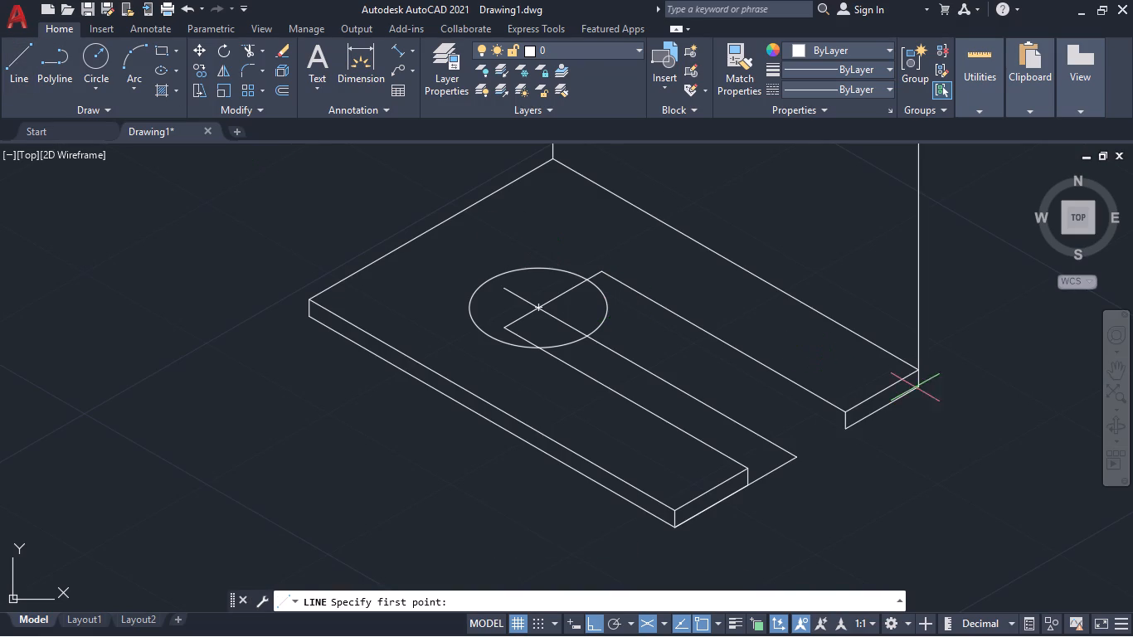
{"action": "left_click", "coordinate": [921, 367]}
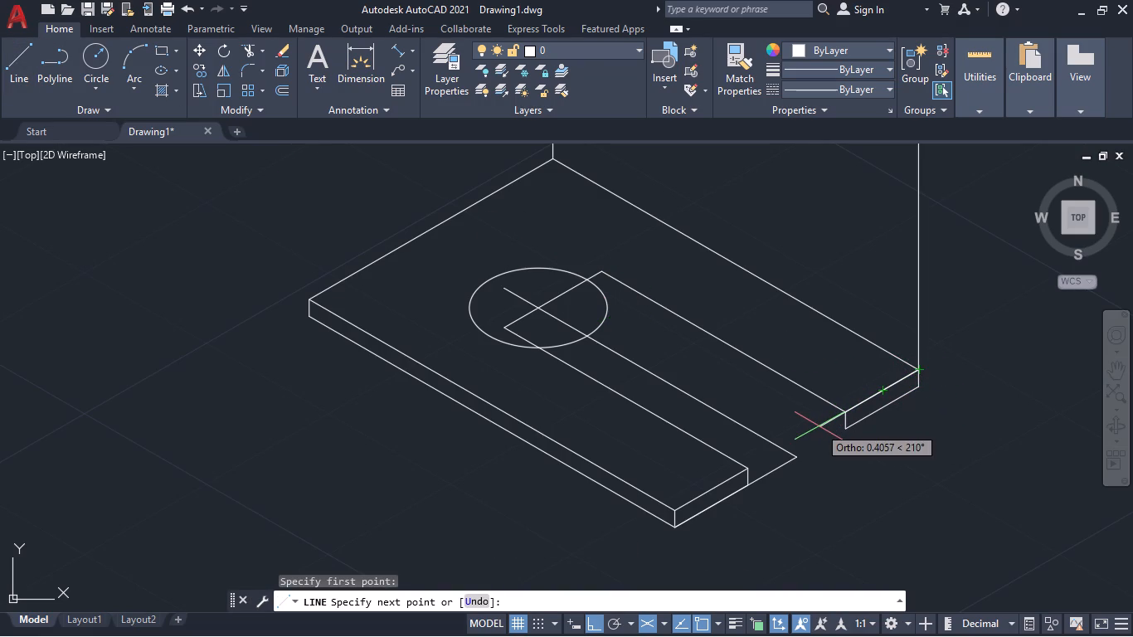
{"action": "type", "text": "0.5"}
{"action": "key", "text": "Return"}
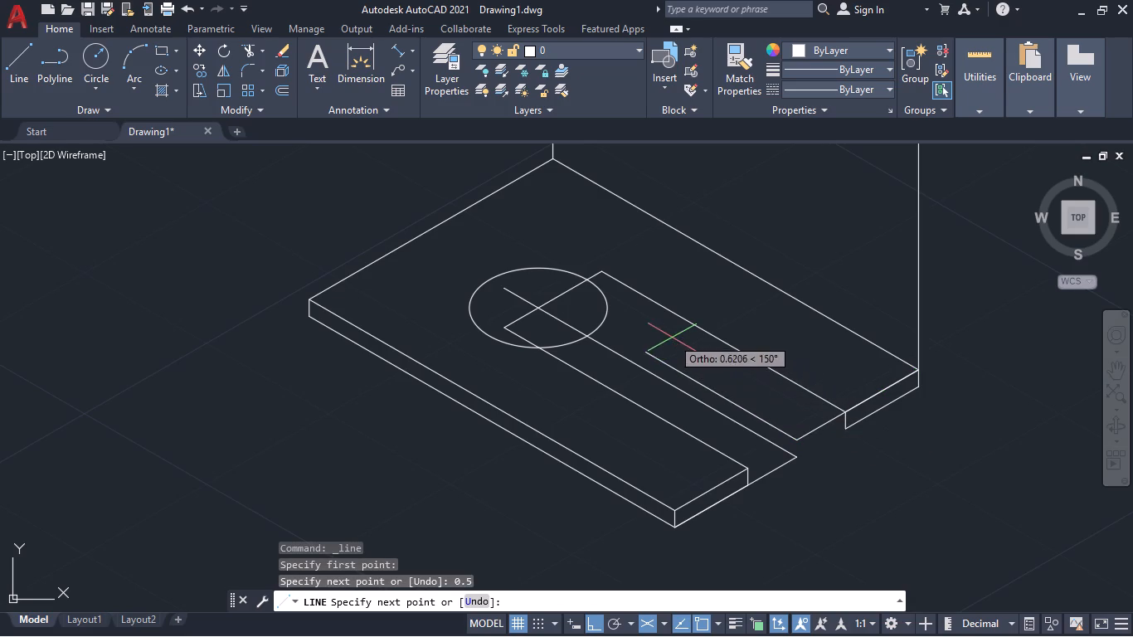
{"action": "left_click", "coordinate": [554, 298]}
{"action": "key", "text": "space"}
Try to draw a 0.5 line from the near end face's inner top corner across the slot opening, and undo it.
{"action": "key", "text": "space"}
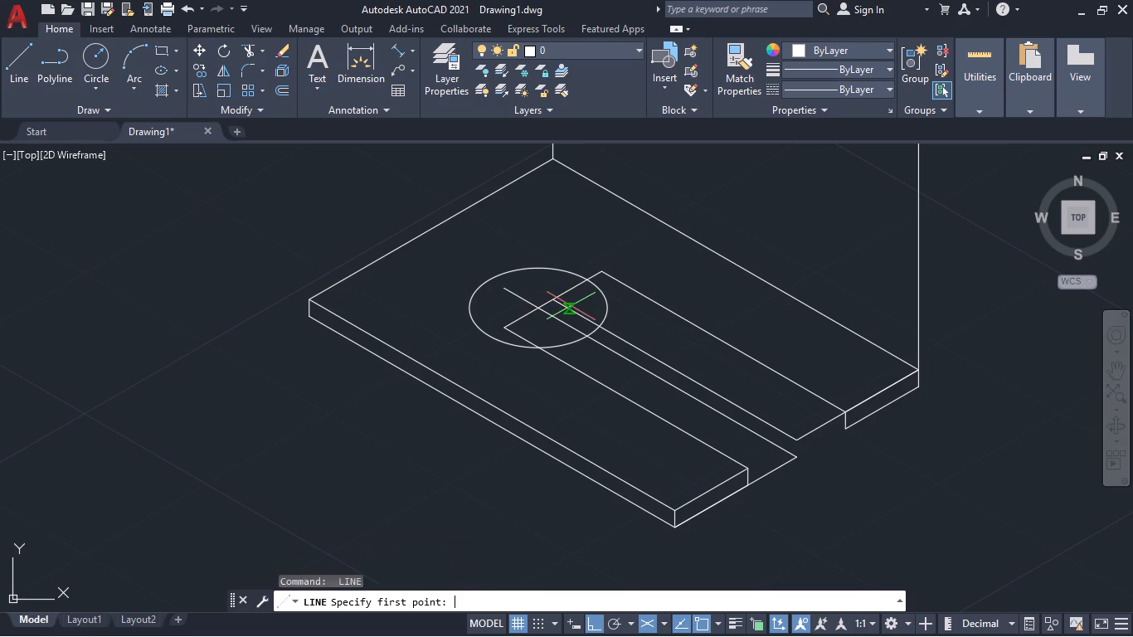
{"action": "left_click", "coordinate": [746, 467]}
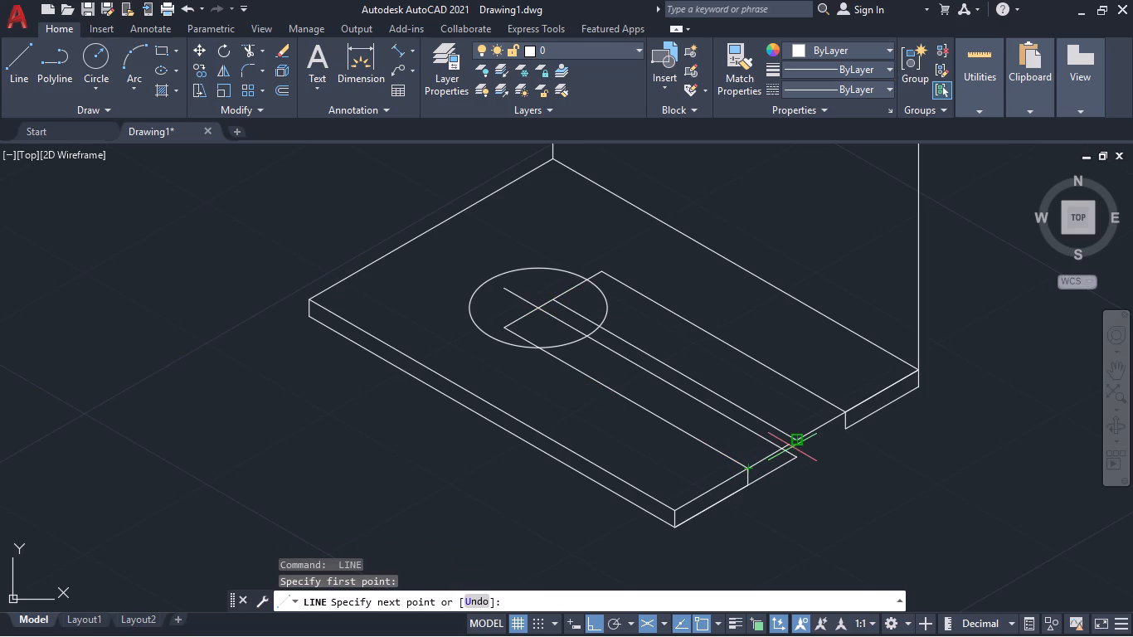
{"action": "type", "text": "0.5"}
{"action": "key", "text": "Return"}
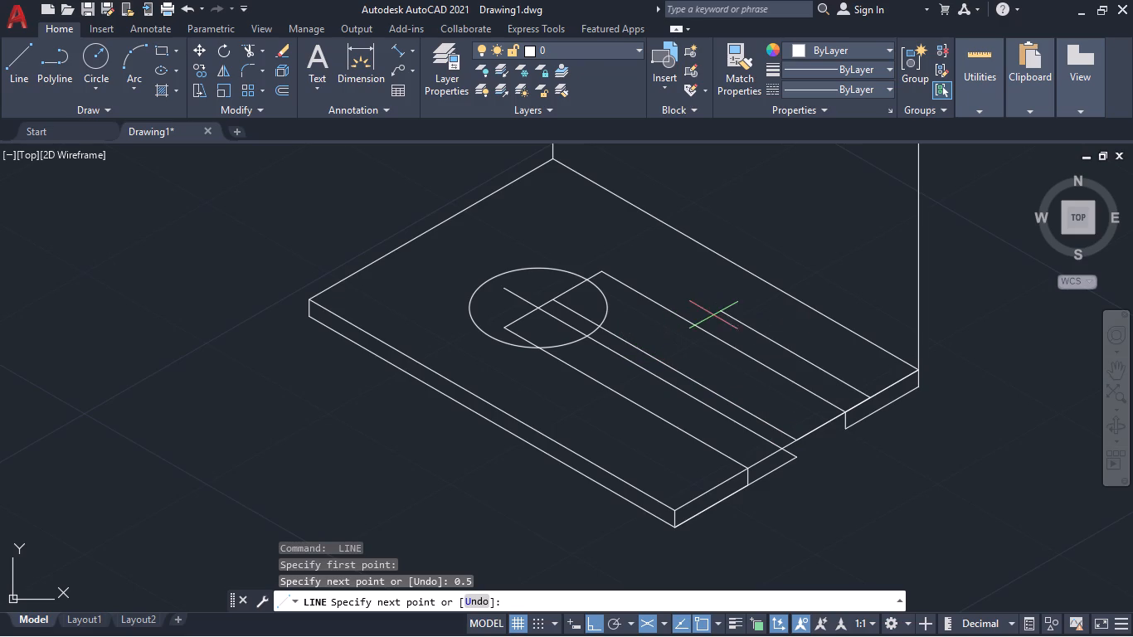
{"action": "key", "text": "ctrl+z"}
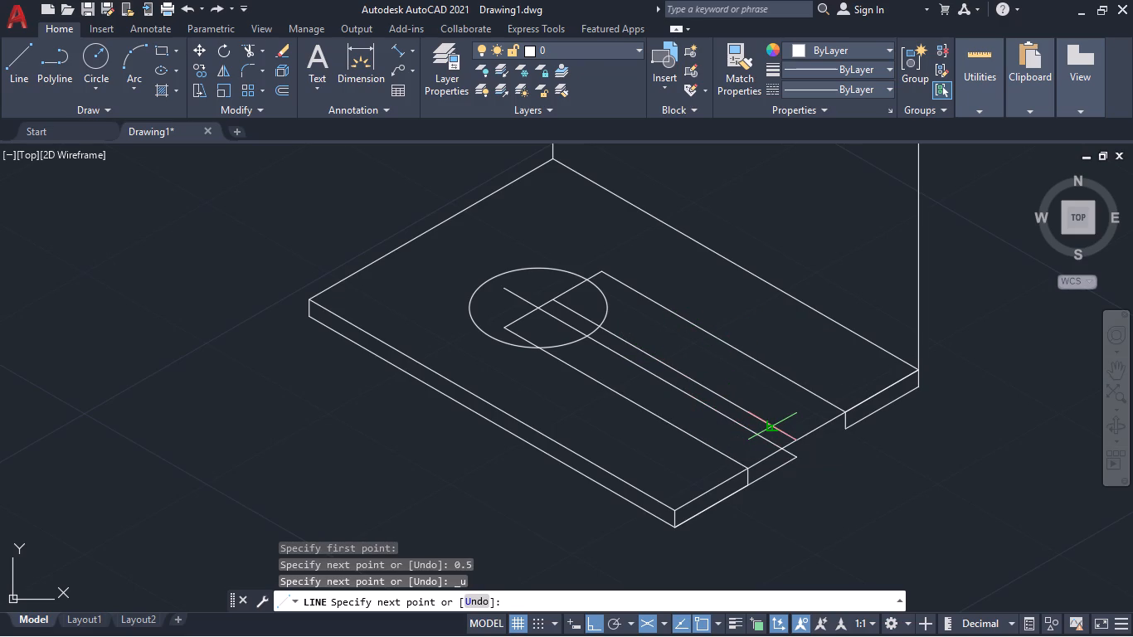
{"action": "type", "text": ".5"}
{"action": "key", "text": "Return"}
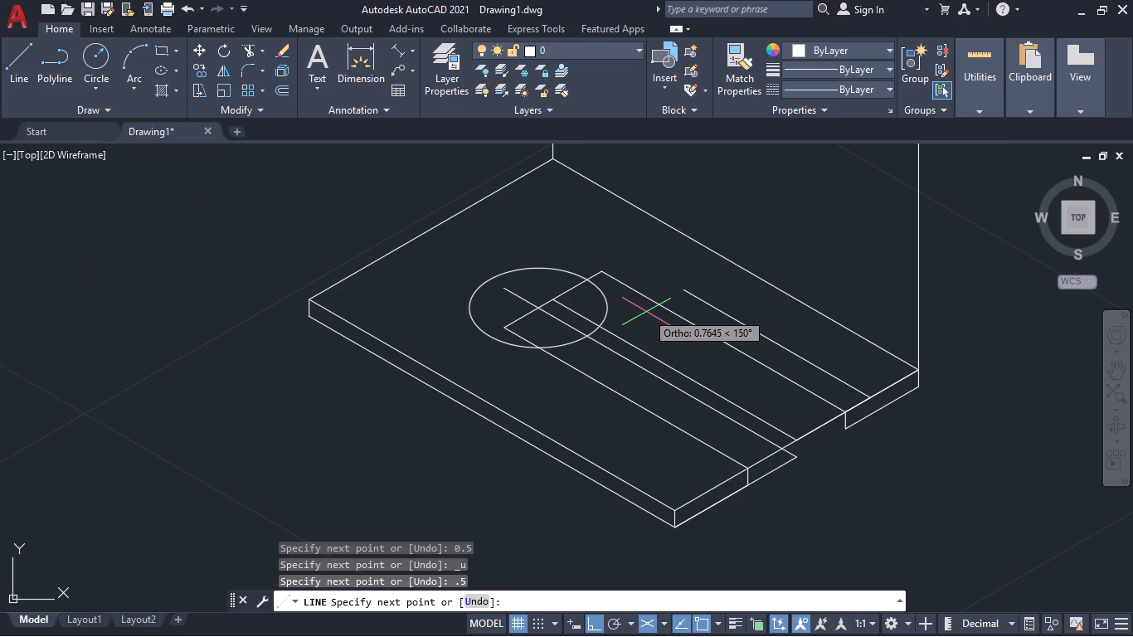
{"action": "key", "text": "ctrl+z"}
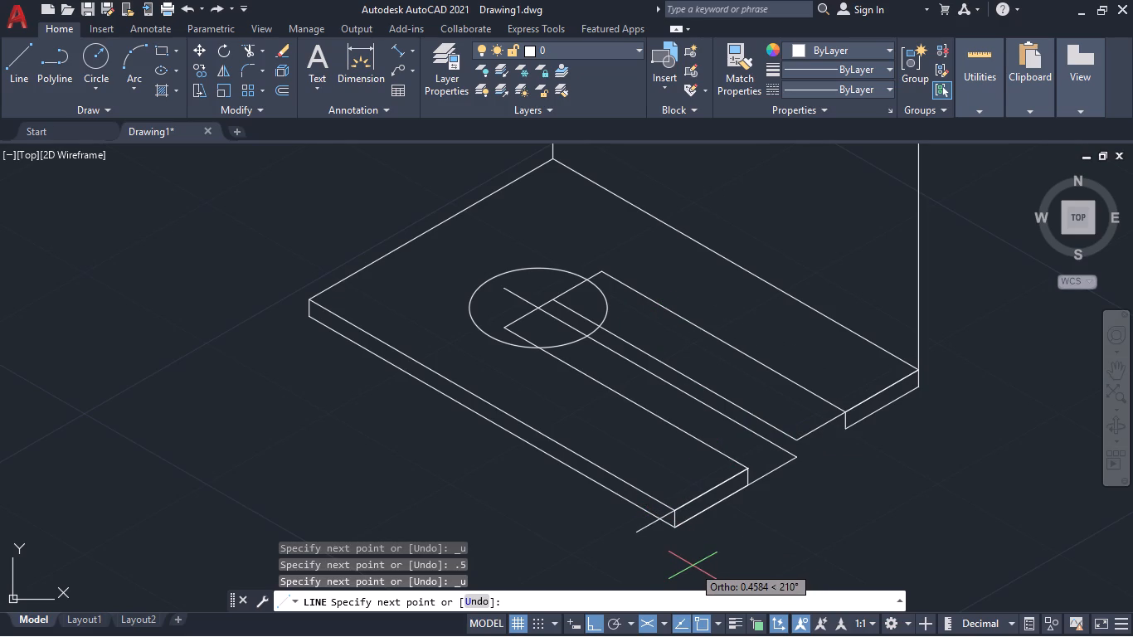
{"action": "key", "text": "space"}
Draw a 0.5 line from the base's top front corner along the short side to the slot's centre line.
{"action": "key", "text": "space"}
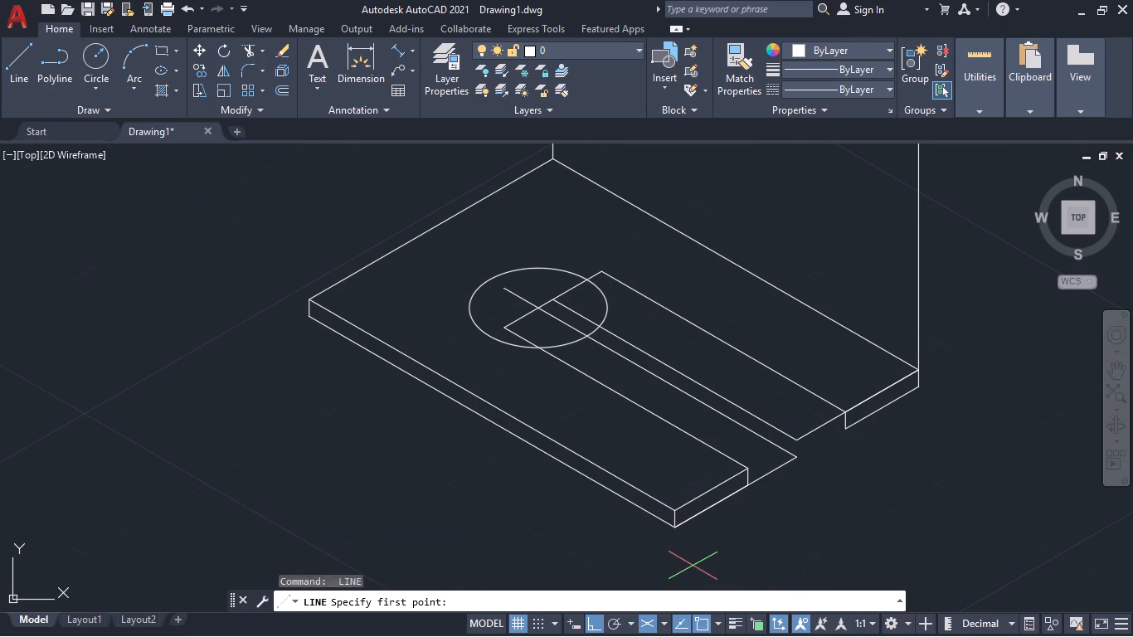
{"action": "left_click", "coordinate": [678, 509]}
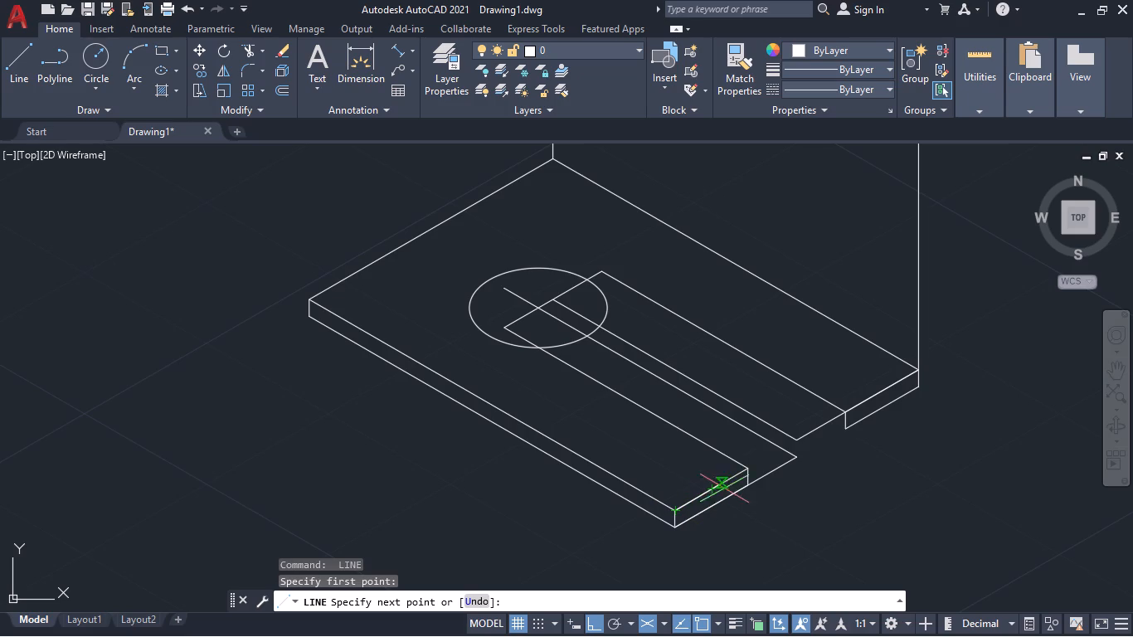
{"action": "type", "text": "0.5"}
{"action": "key", "text": "Return"}
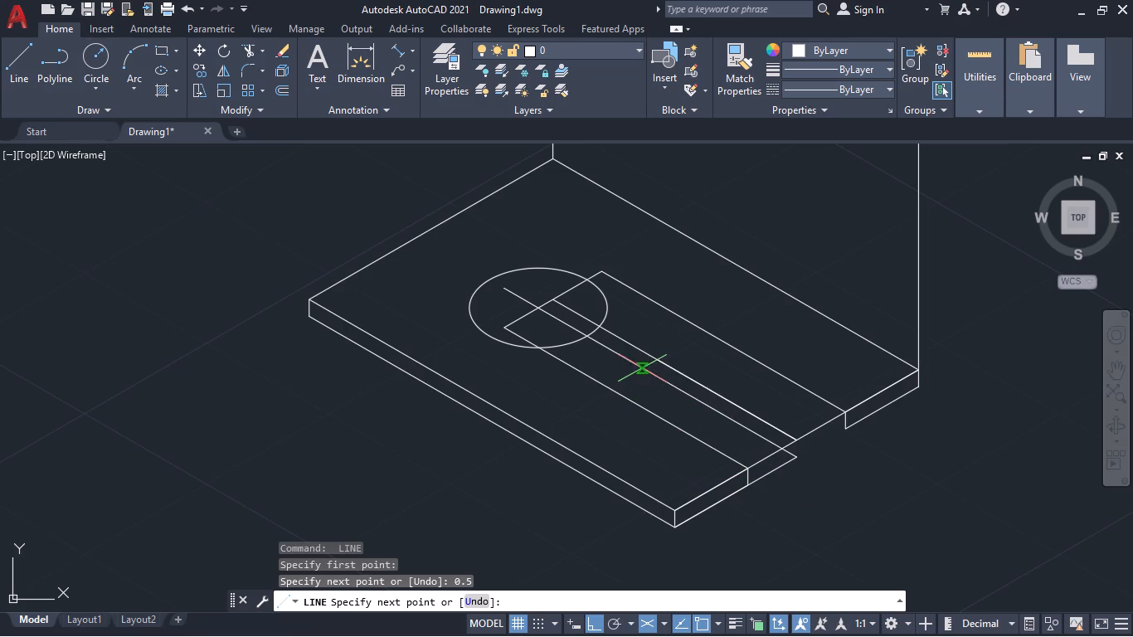
{"action": "key", "text": "Escape"}
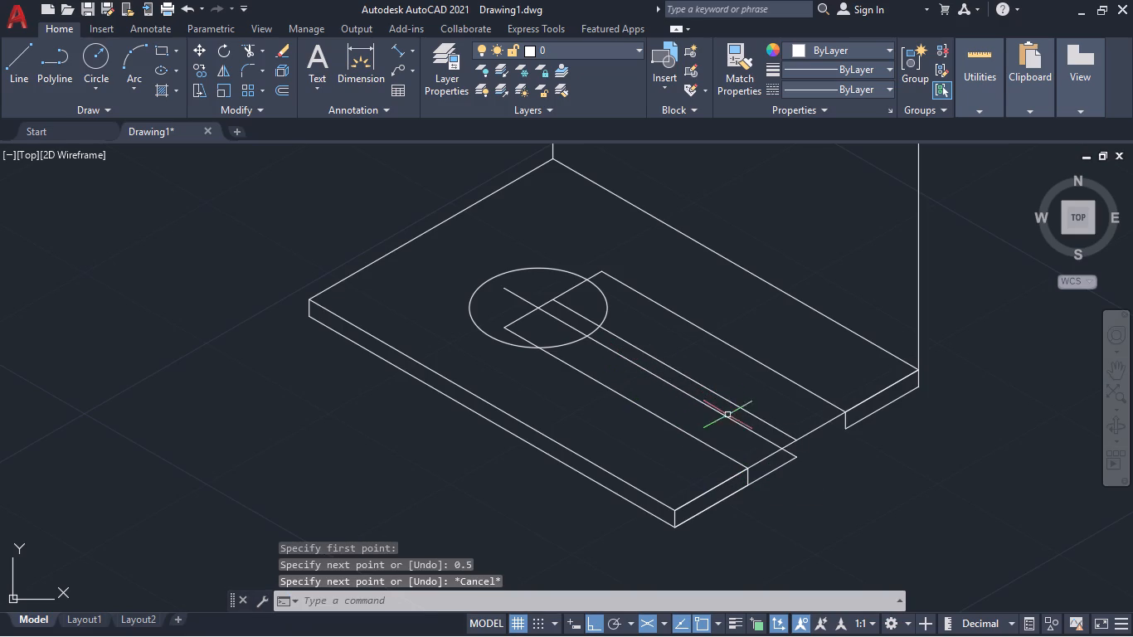
Erase the lower 1-long lengthwise line and the 0.5 line along the base's bottom front edge.
{"action": "left_click", "coordinate": [743, 429]}
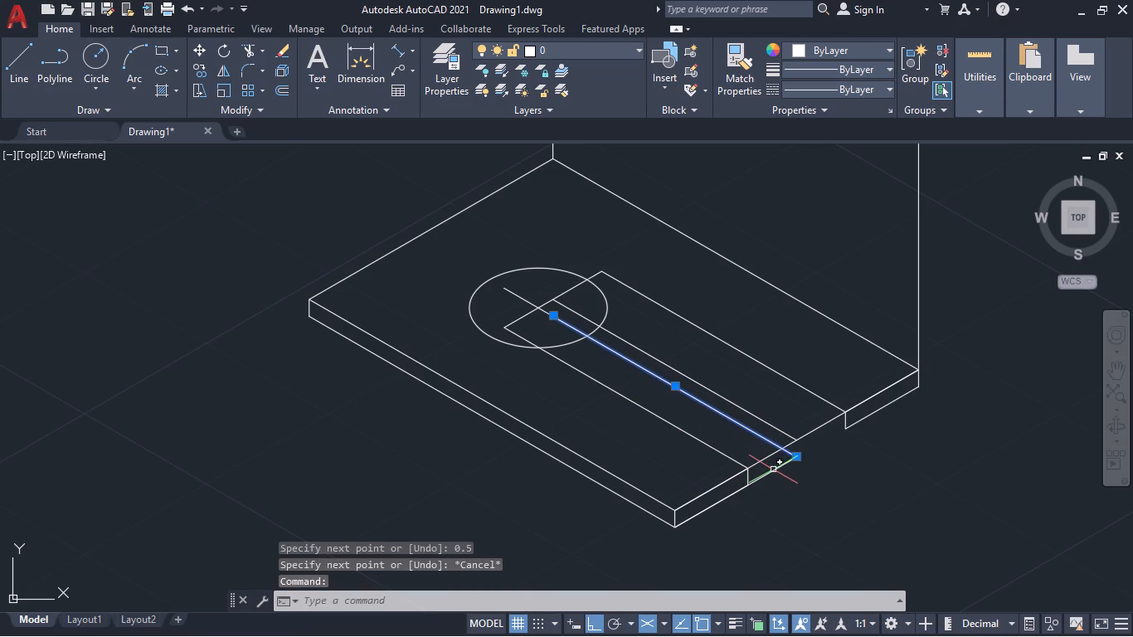
{"action": "left_click", "coordinate": [773, 469]}
{"action": "key", "text": "Delete"}
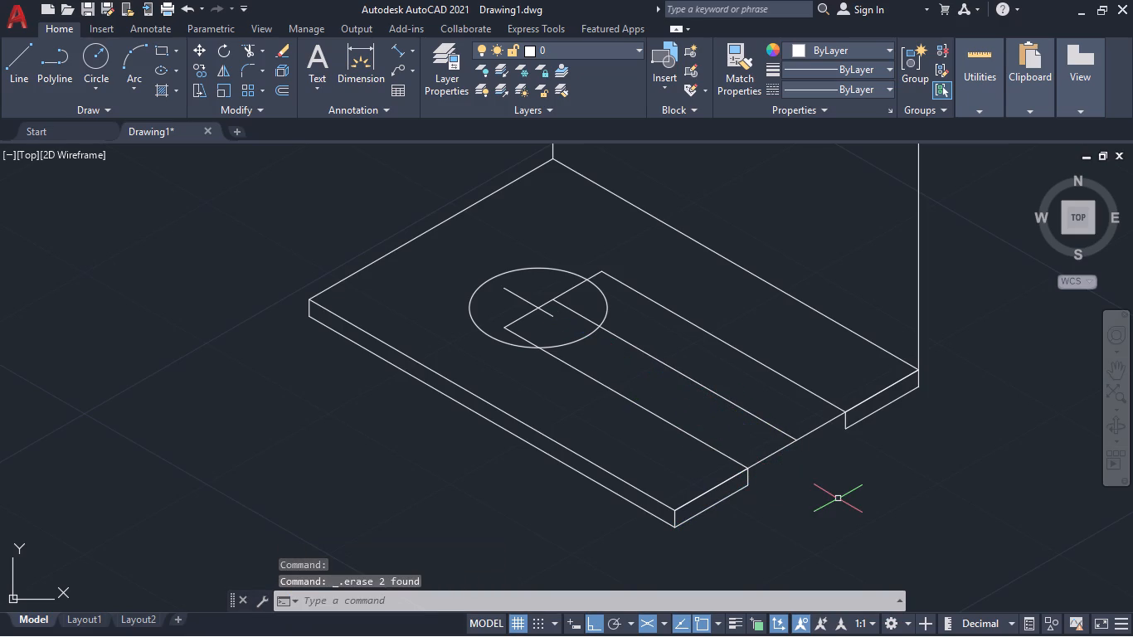
Move the isometric circle from its centre to the midpoint of the slot's inner end line.
{"action": "left_click", "coordinate": [607, 302]}
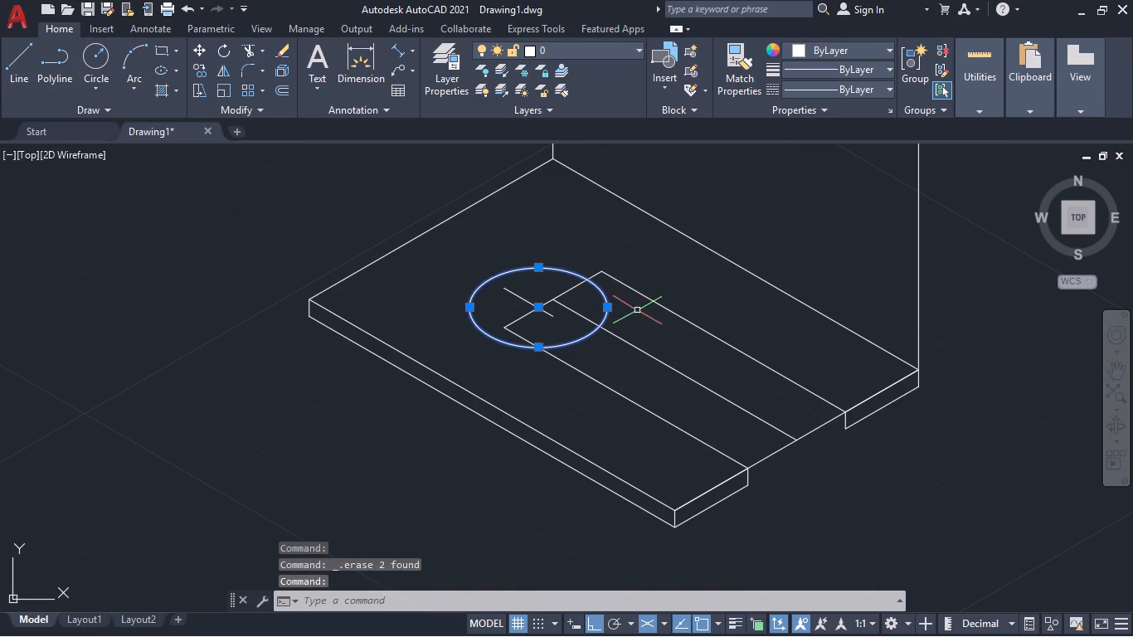
{"action": "key", "text": "m"}
{"action": "key", "text": "Return"}
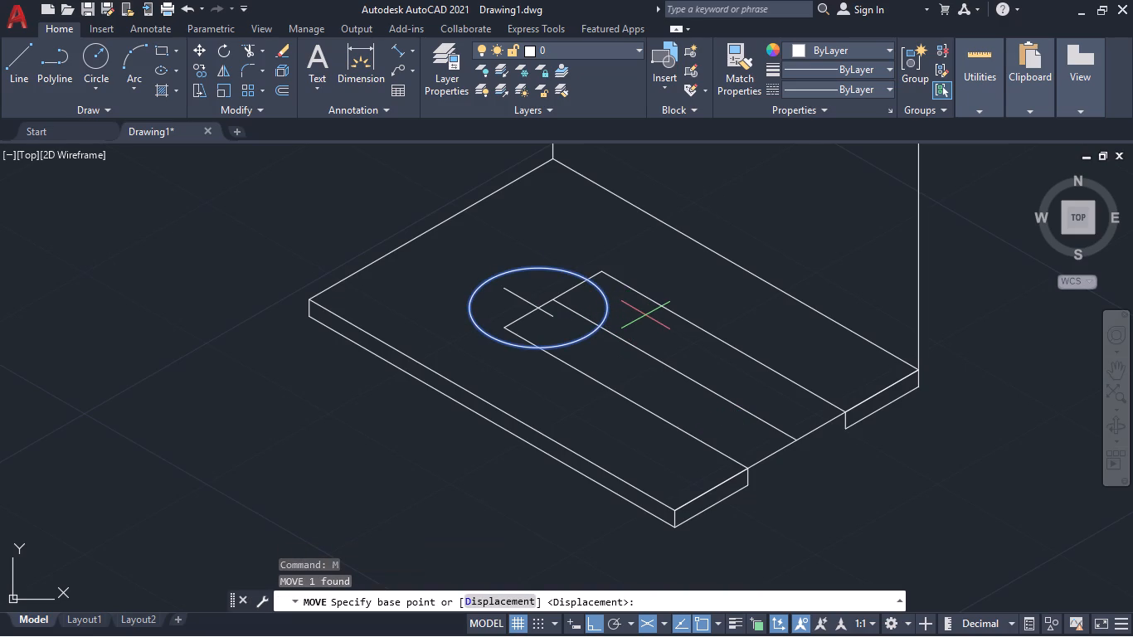
{"action": "left_click", "coordinate": [542, 306]}
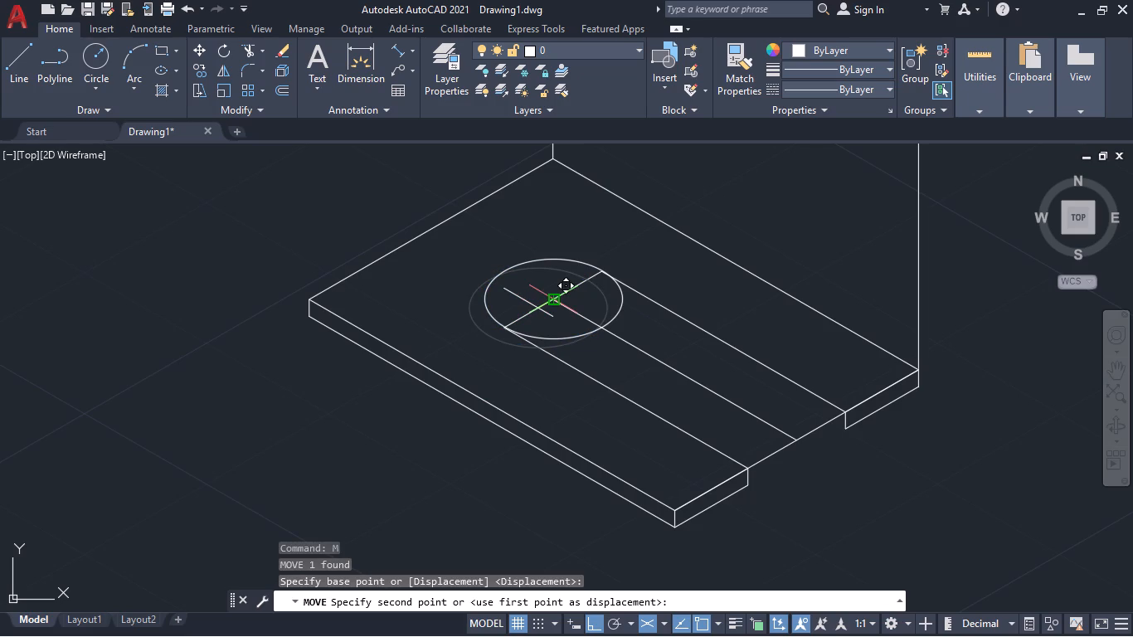
{"action": "left_click", "coordinate": [558, 300]}
{"action": "key", "text": "Escape"}
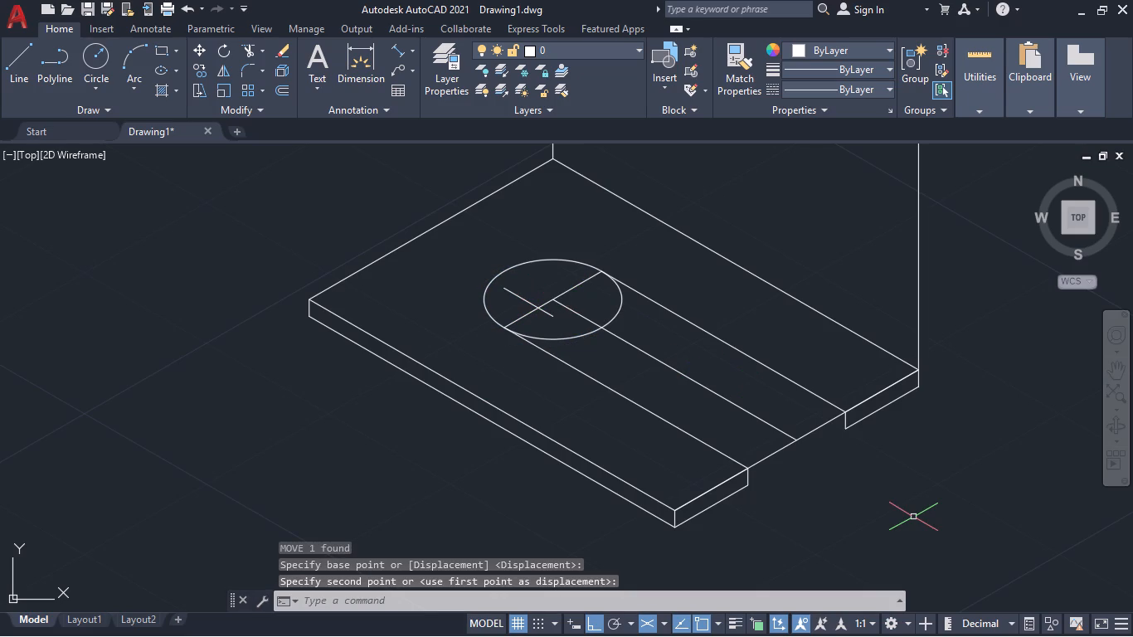
Erase the short leftover lengthwise construction line inside the circle.
{"action": "left_click", "coordinate": [544, 309]}
{"action": "key", "text": "Delete"}
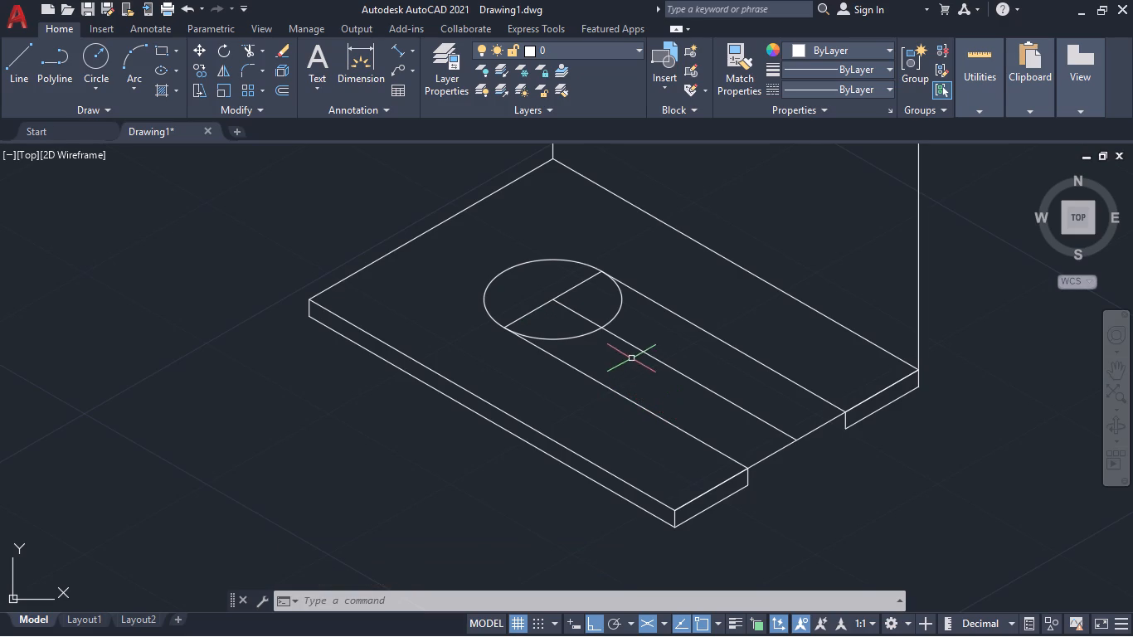
Copy the slot's circle 0.06 straight down from its centre, using the right isoplane.
{"action": "type", "text": "cp"}
{"action": "key", "text": "Return"}
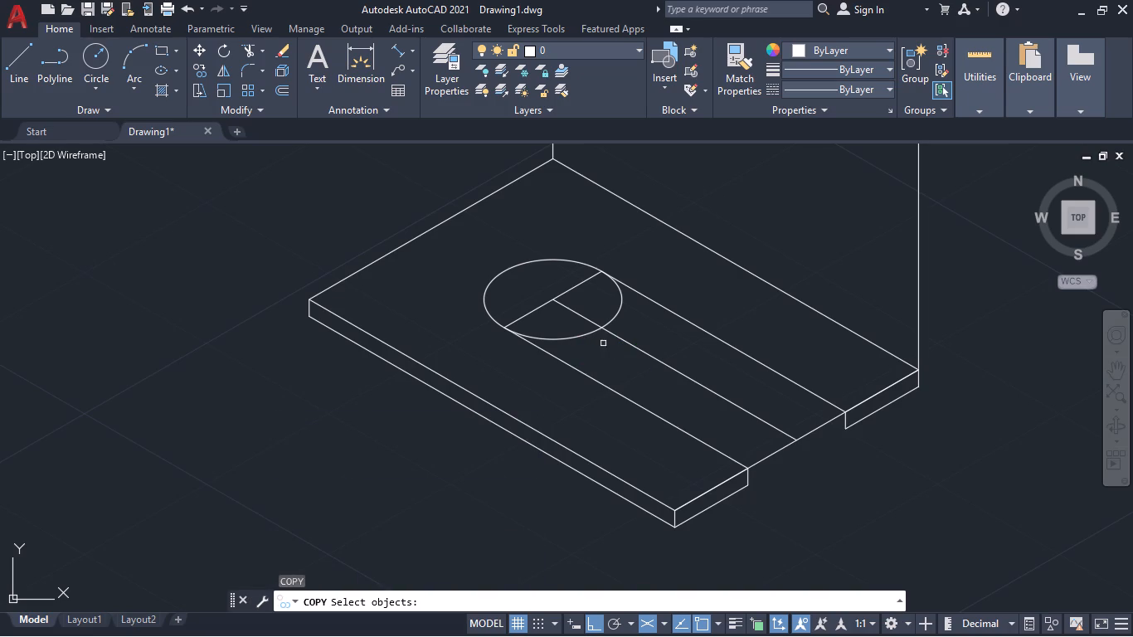
{"action": "left_click", "coordinate": [591, 334]}
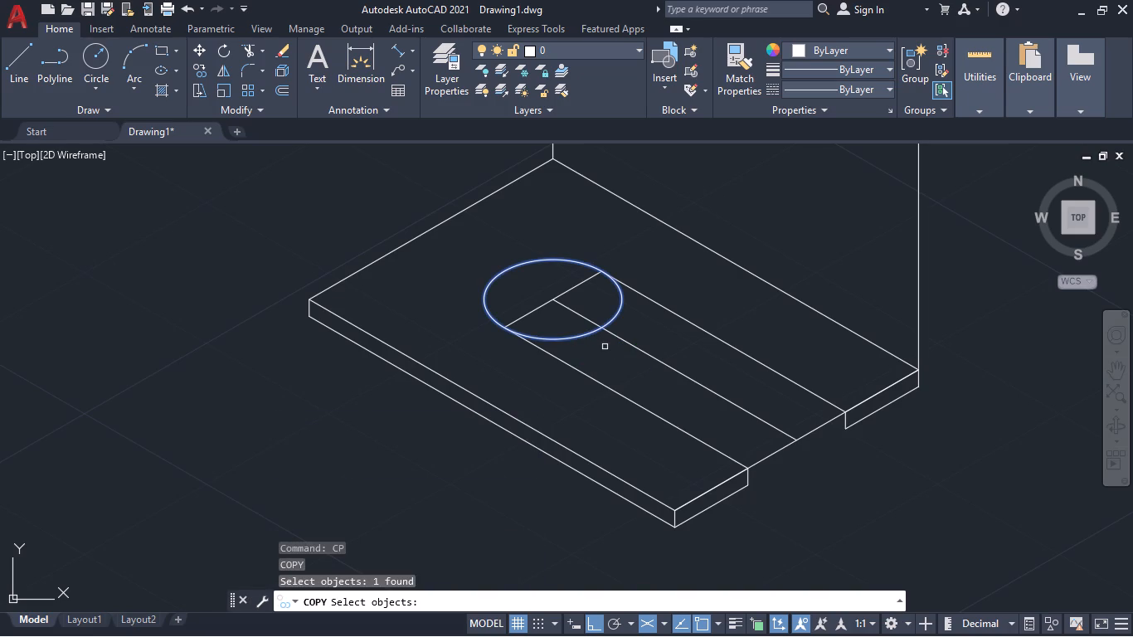
{"action": "key", "text": "Return"}
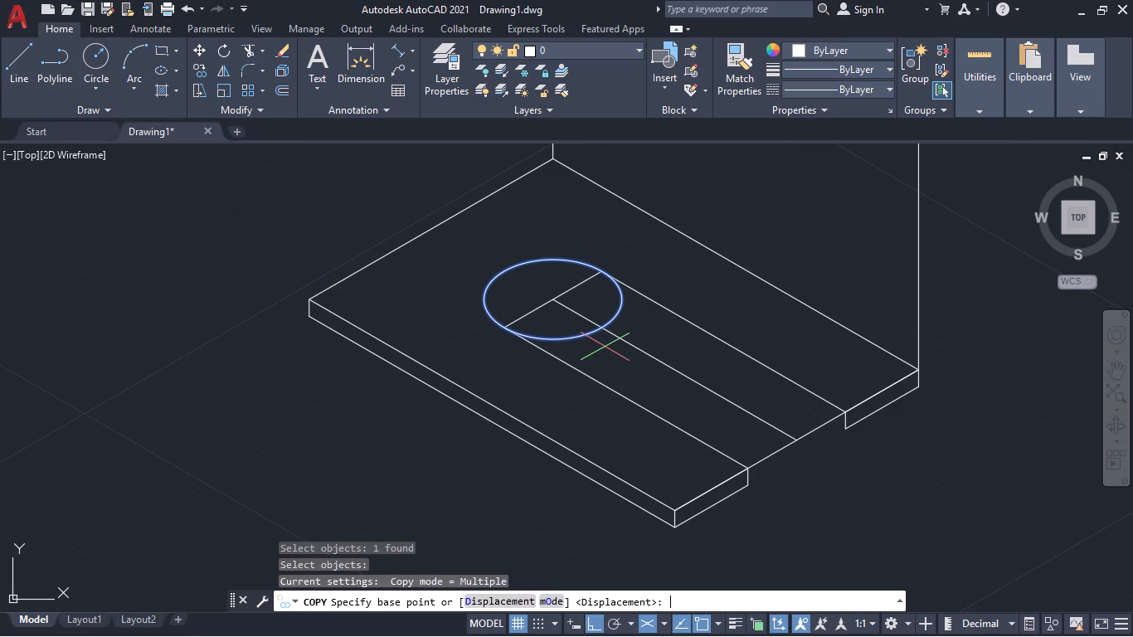
{"action": "left_click", "coordinate": [549, 300]}
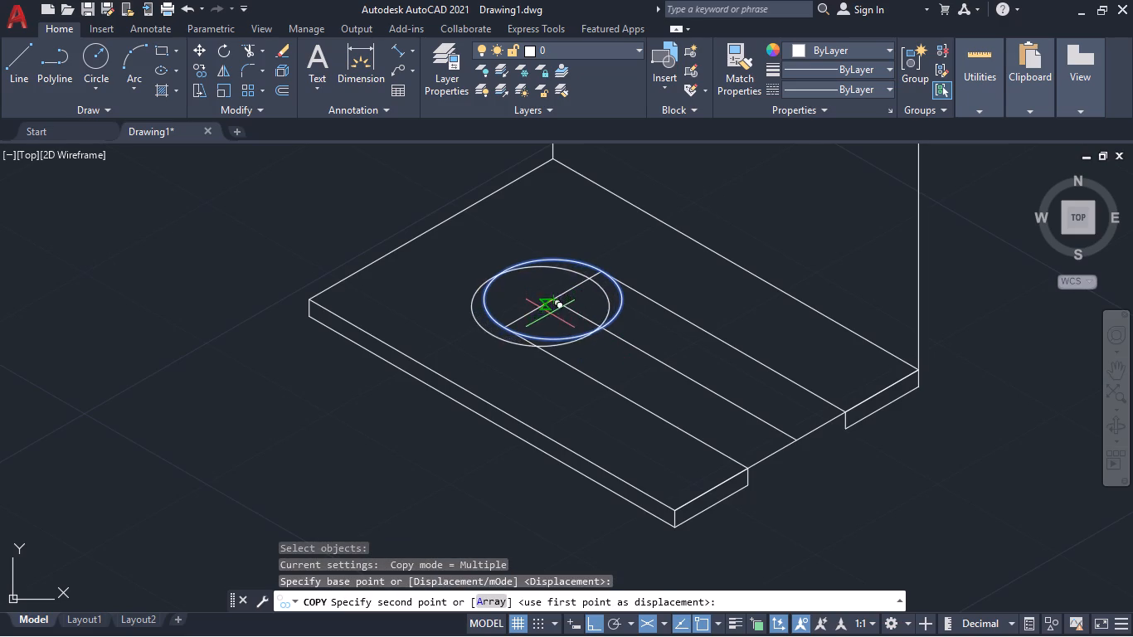
{"action": "left_click", "coordinate": [665, 617]}
{"action": "left_click", "coordinate": [666, 599]}
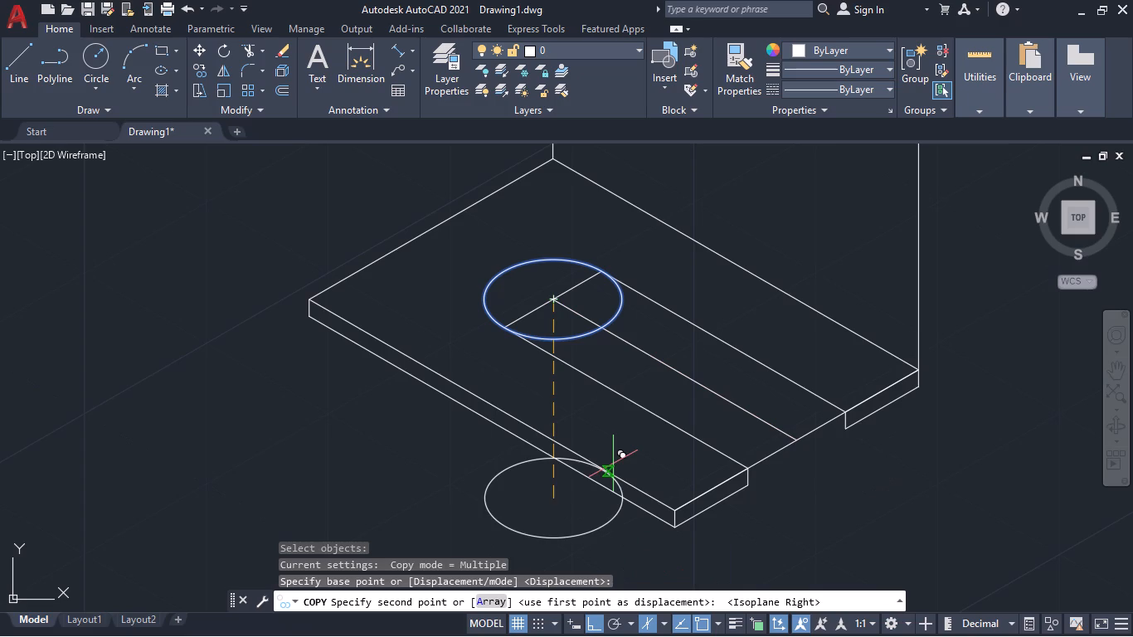
{"action": "type", "text": ".06"}
{"action": "key", "text": "Return"}
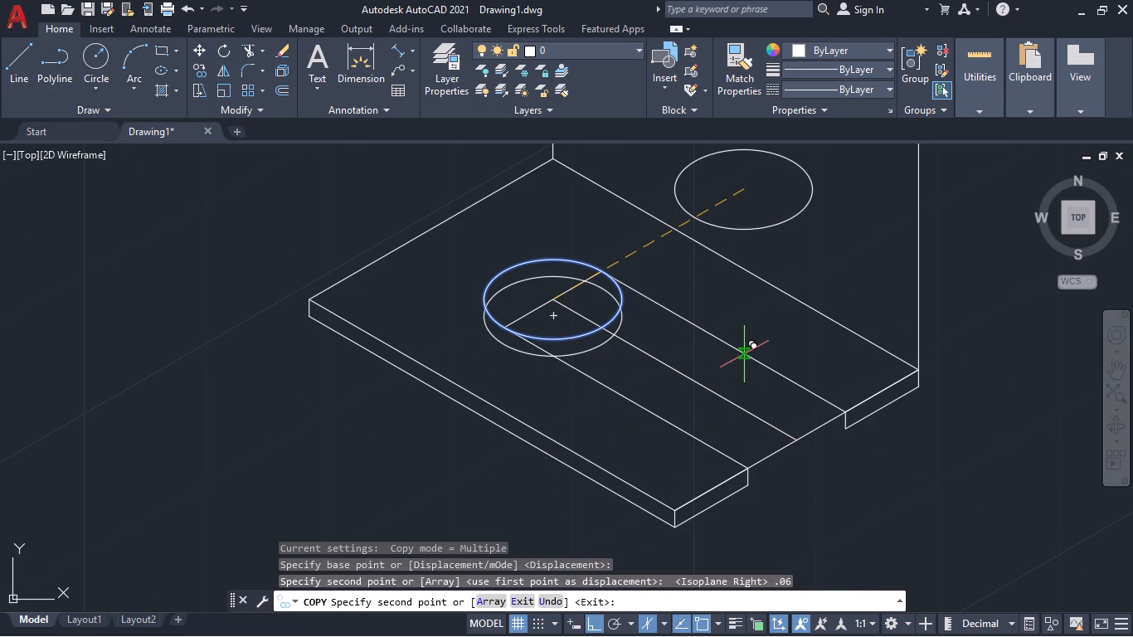
{"action": "key", "text": "Escape"}
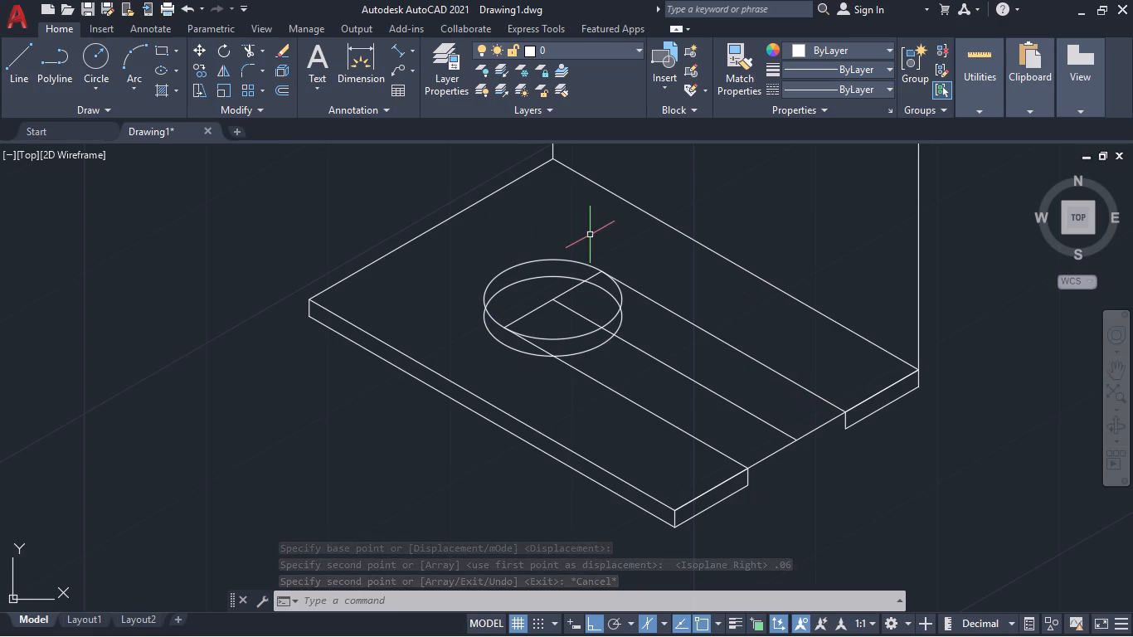
Using the left isoplane, draw a 1-long line from the far end face's inner bottom corner inward along the slot.
{"action": "left_click", "coordinate": [24, 53]}
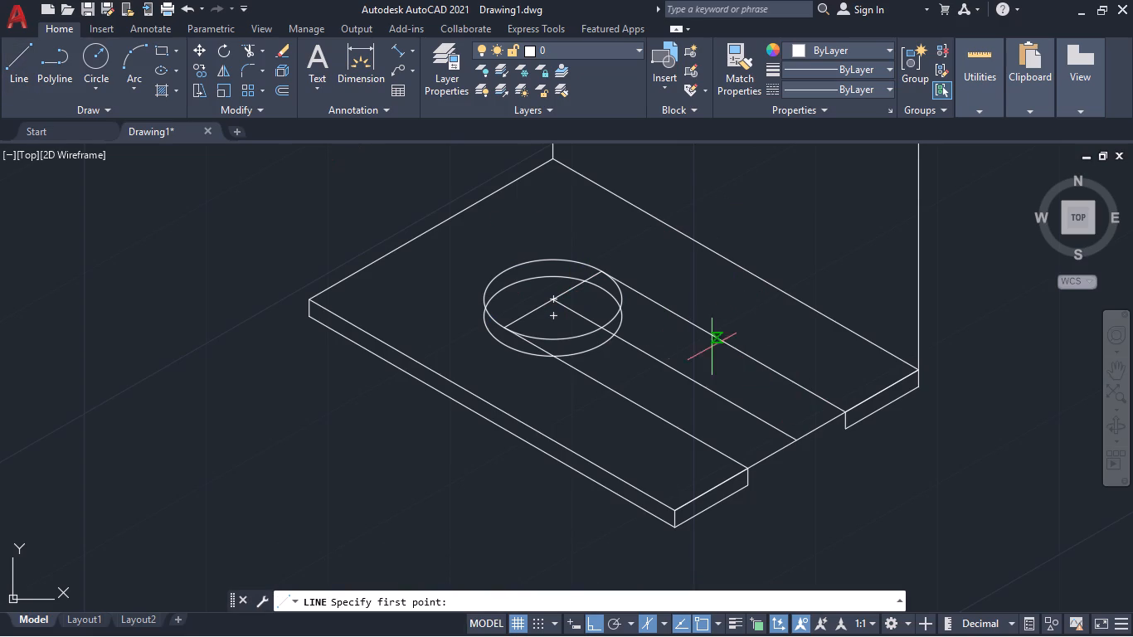
{"action": "left_click", "coordinate": [844, 431]}
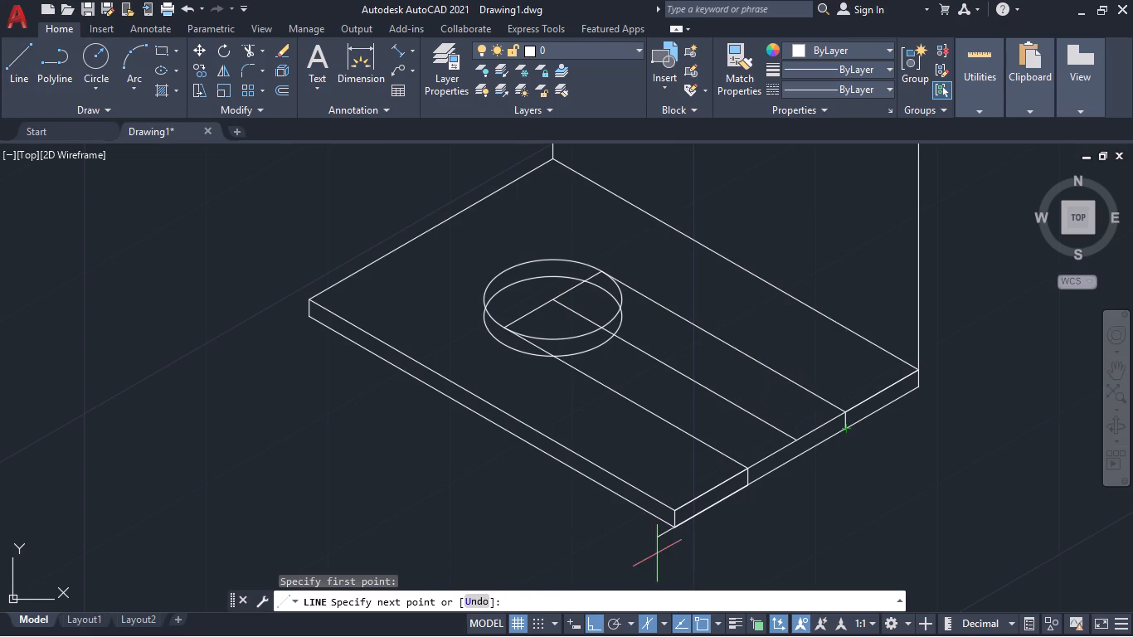
{"action": "left_click", "coordinate": [659, 620]}
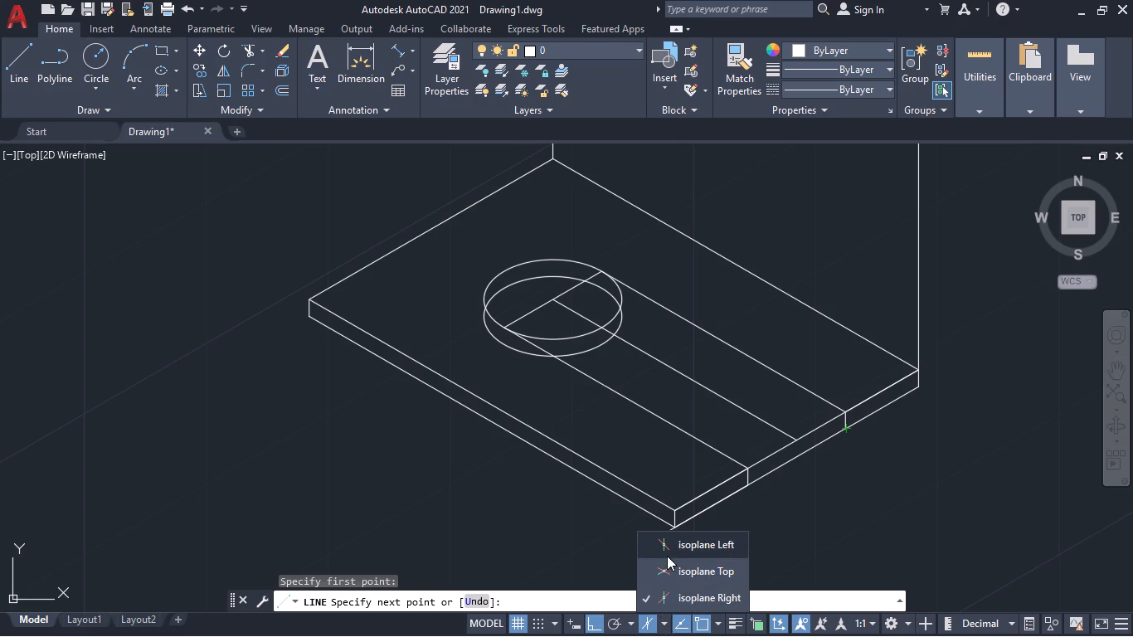
{"action": "left_click", "coordinate": [667, 552]}
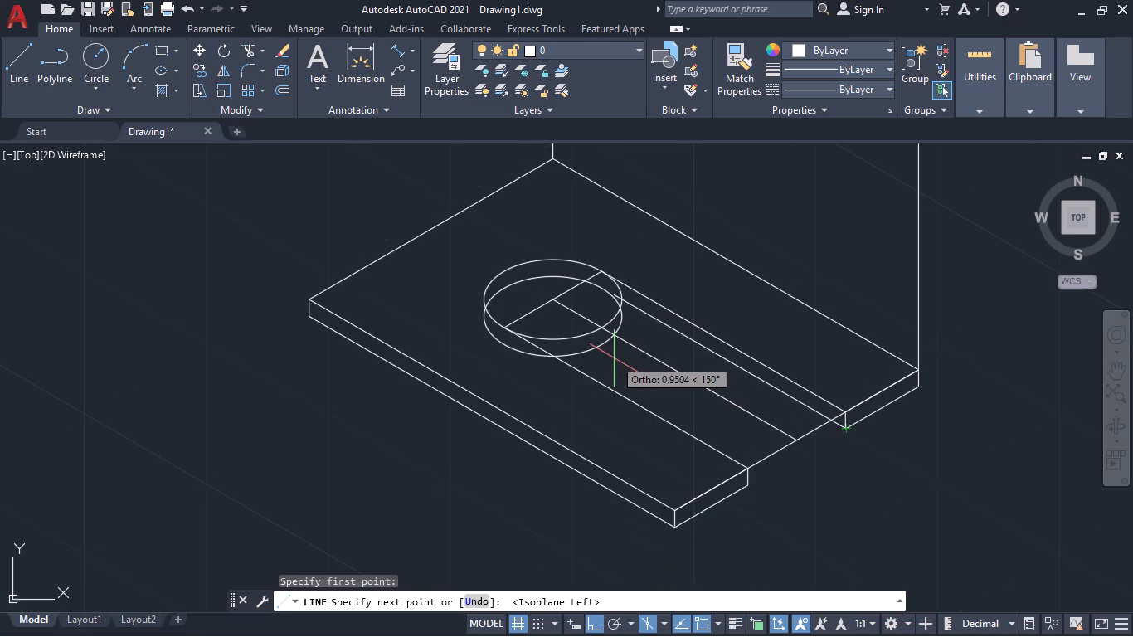
{"action": "key", "text": "1"}
{"action": "key", "text": "Return"}
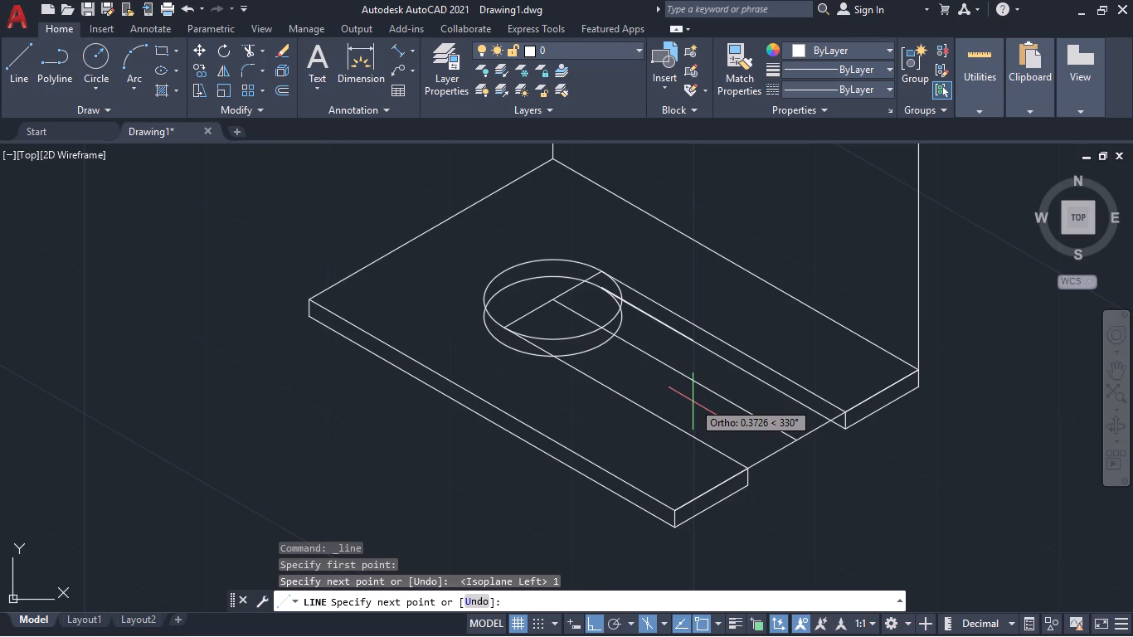
{"action": "key", "text": "Escape"}
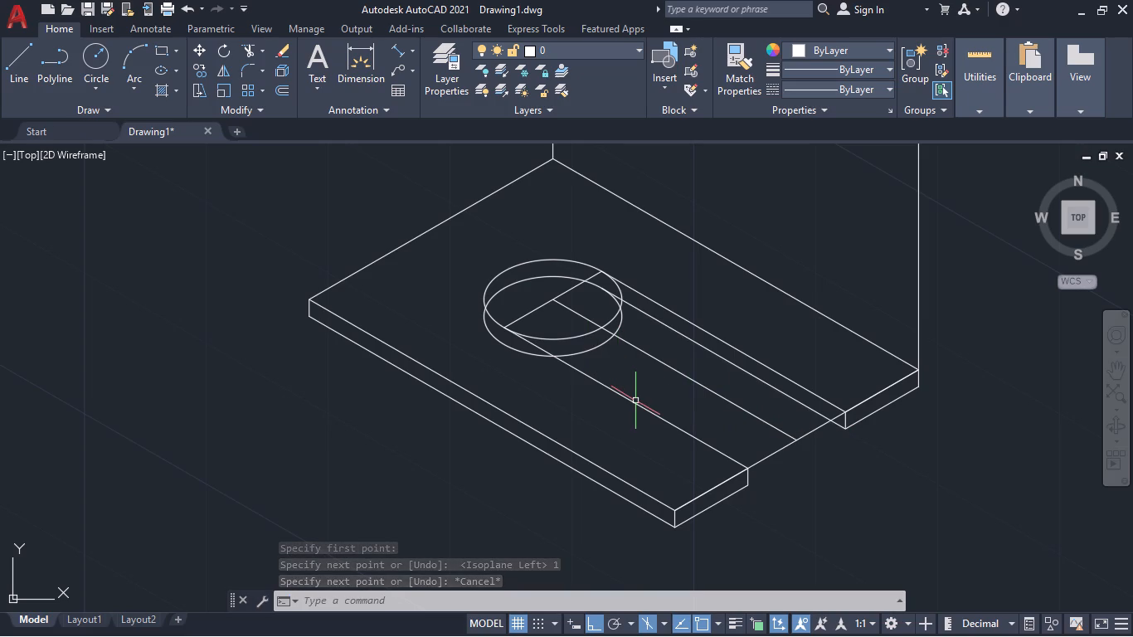
Trim the two circles, the slot's centre line and its inner end line to leave a rounded slot end with visible thickness.
{"action": "type", "text": "tr"}
{"action": "key", "text": "Return"}
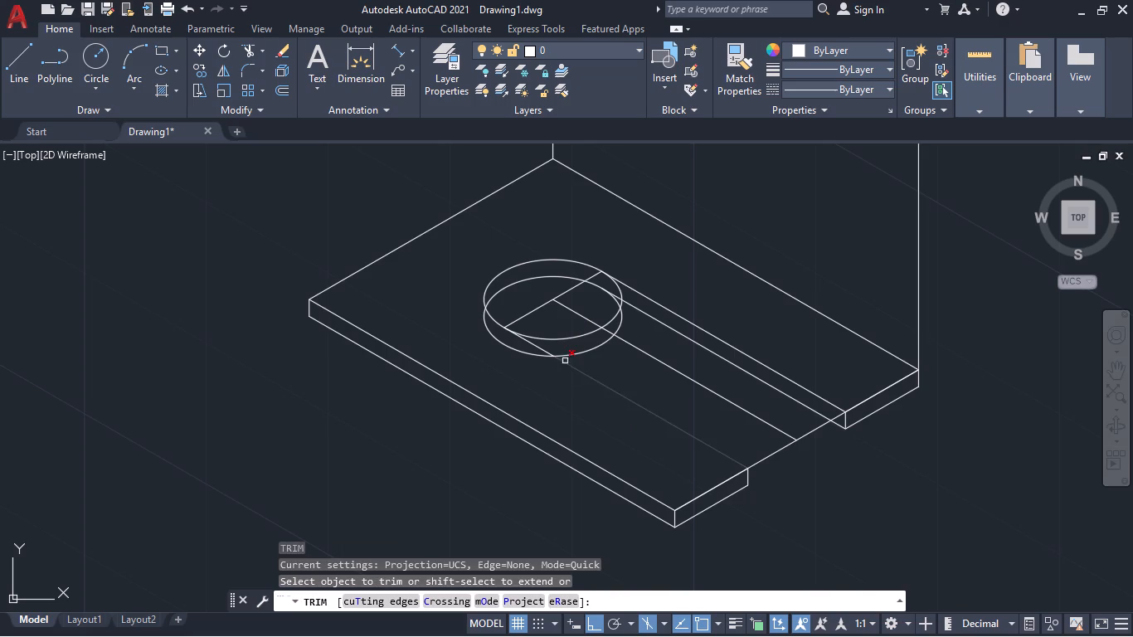
{"action": "left_click", "coordinate": [523, 356]}
{"action": "left_click", "coordinate": [502, 343]}
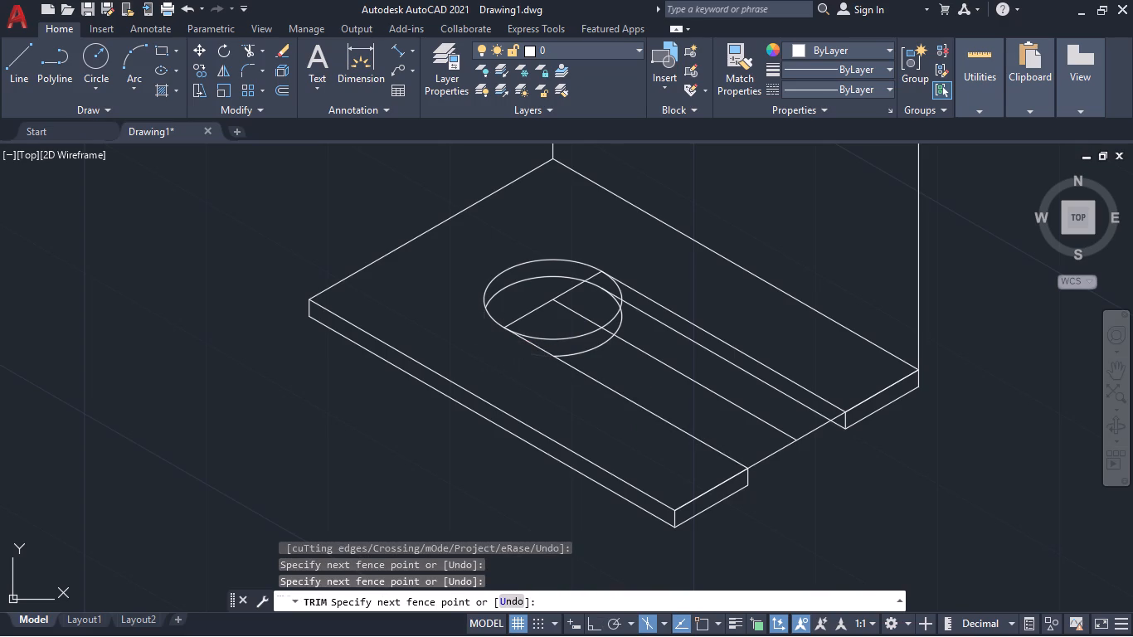
{"action": "left_click", "coordinate": [532, 304]}
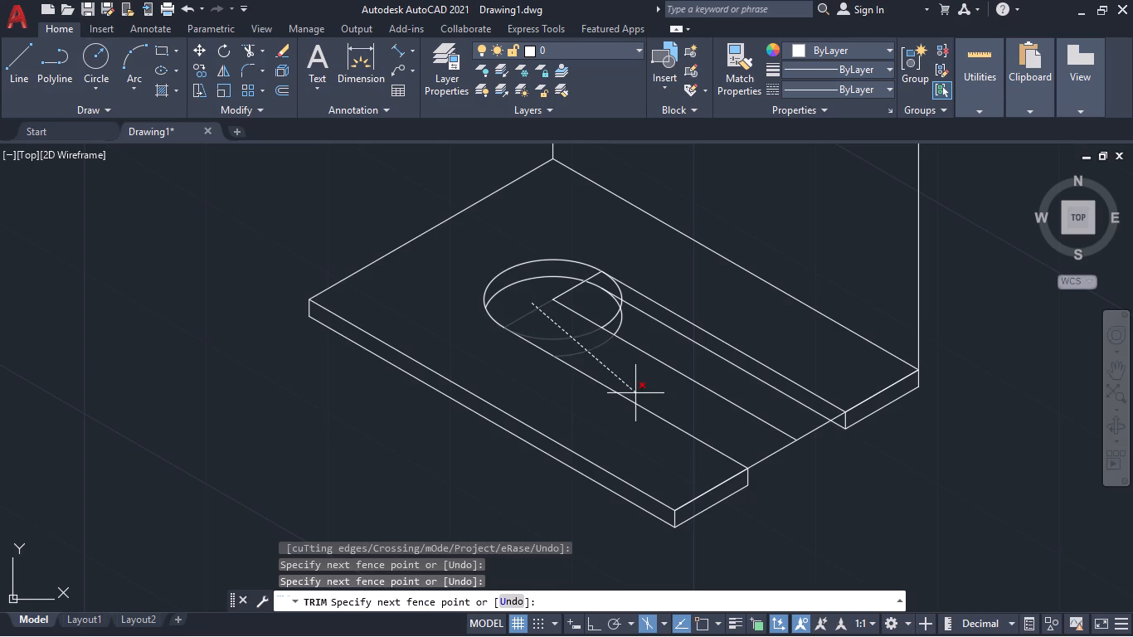
{"action": "left_click", "coordinate": [654, 387]}
{"action": "left_click", "coordinate": [567, 290]}
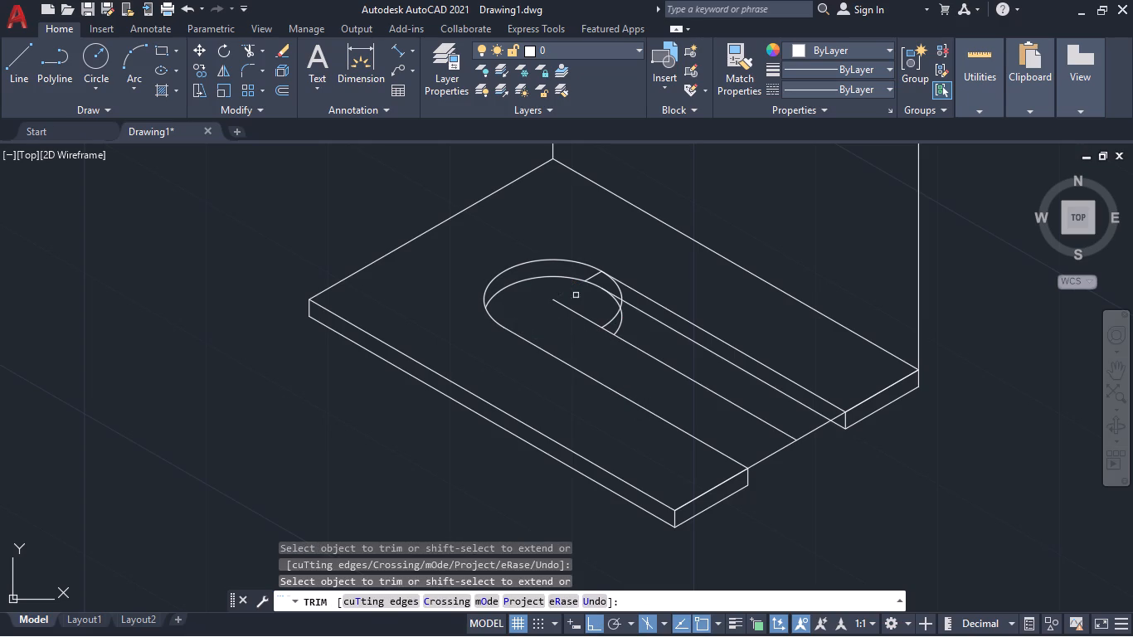
{"action": "left_click", "coordinate": [605, 314]}
{"action": "left_click", "coordinate": [634, 334]}
{"action": "left_click", "coordinate": [602, 327]}
{"action": "left_click", "coordinate": [617, 306]}
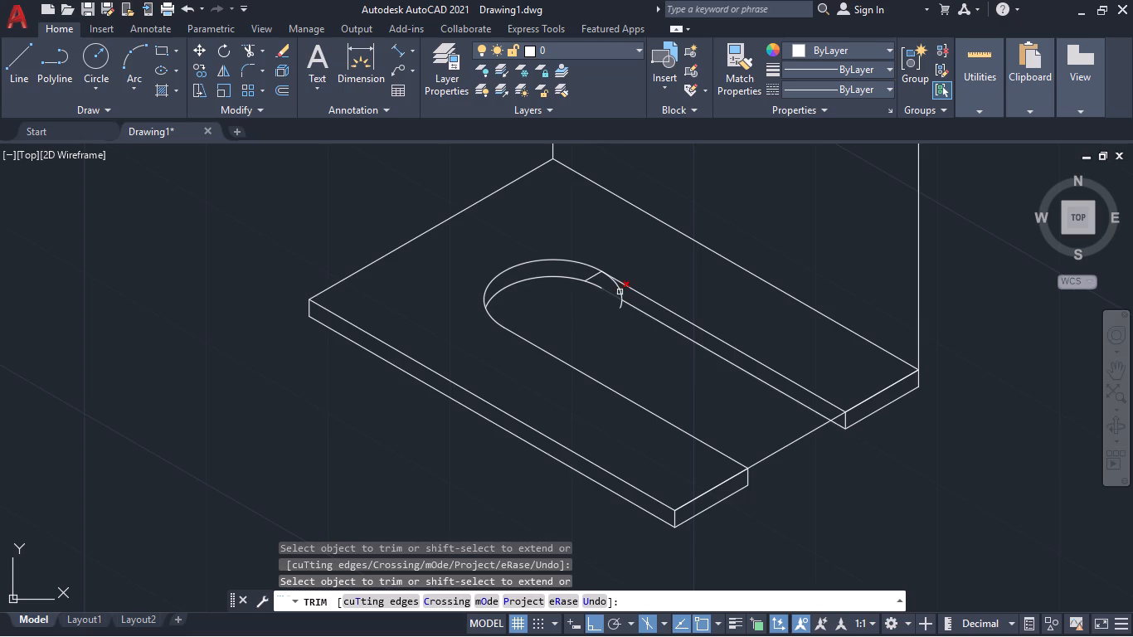
{"action": "left_click", "coordinate": [620, 292]}
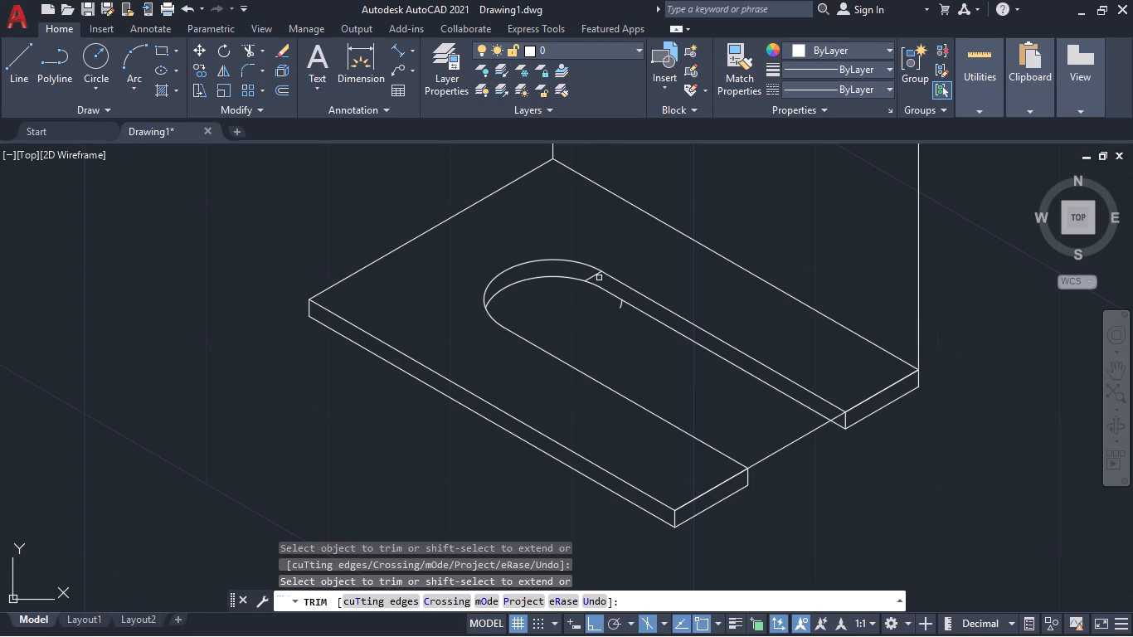
{"action": "left_click", "coordinate": [594, 275]}
{"action": "left_click", "coordinate": [621, 307]}
Trim away the remaining line pieces across the slot's open end.
{"action": "left_click", "coordinate": [739, 411]}
{"action": "left_click", "coordinate": [803, 464]}
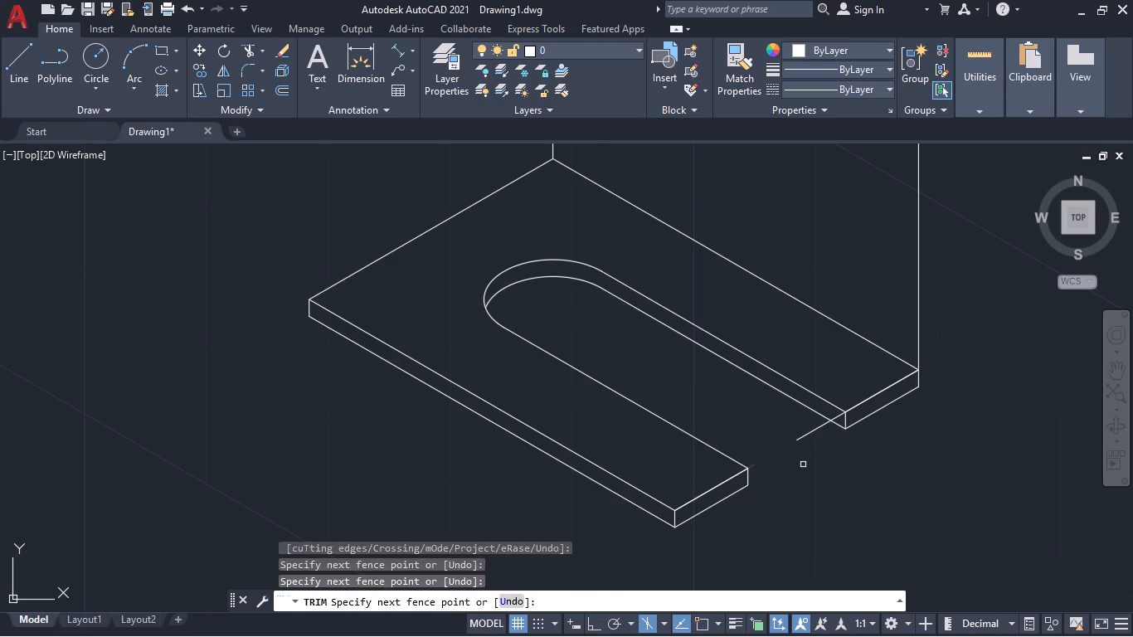
{"action": "left_click", "coordinate": [795, 425]}
{"action": "left_click", "coordinate": [837, 444]}
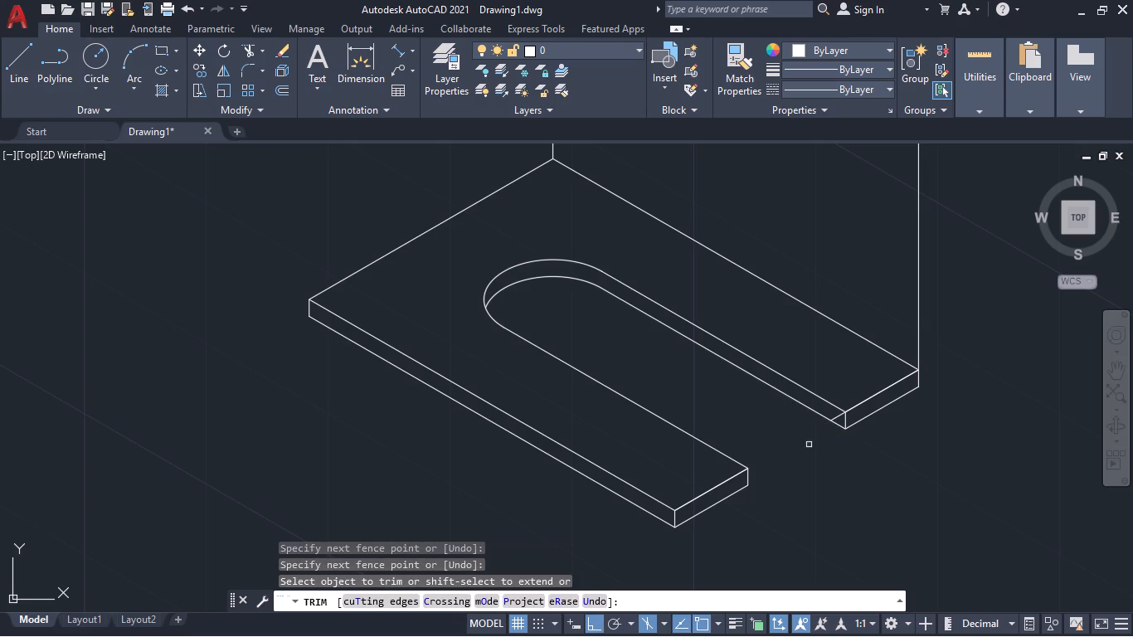
{"action": "left_click", "coordinate": [837, 420]}
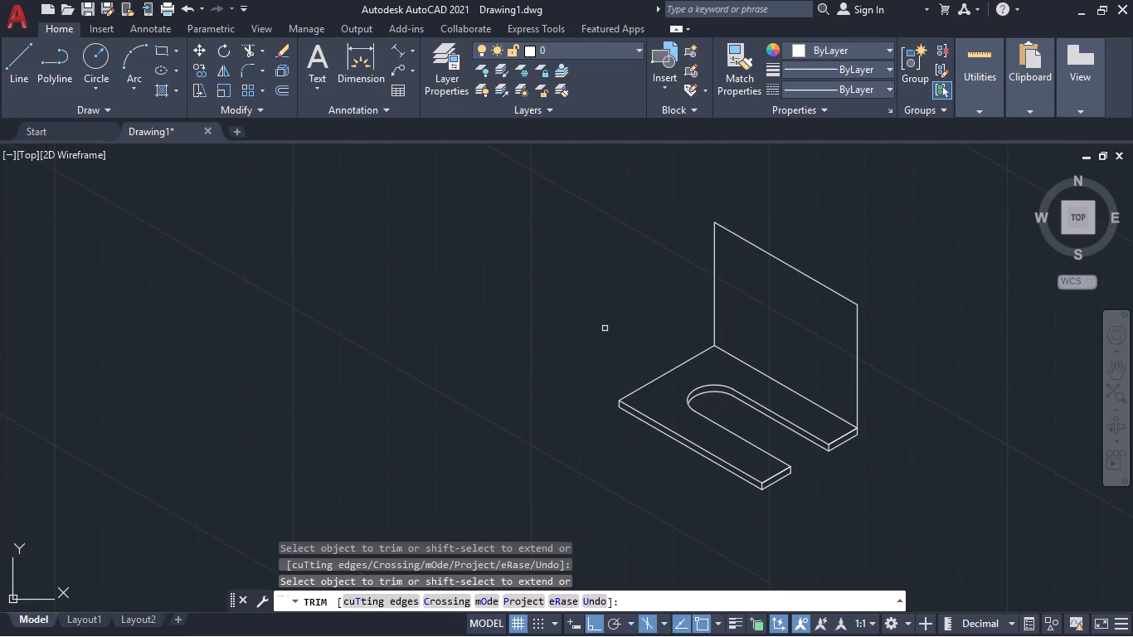
{"action": "key", "text": "Escape"}
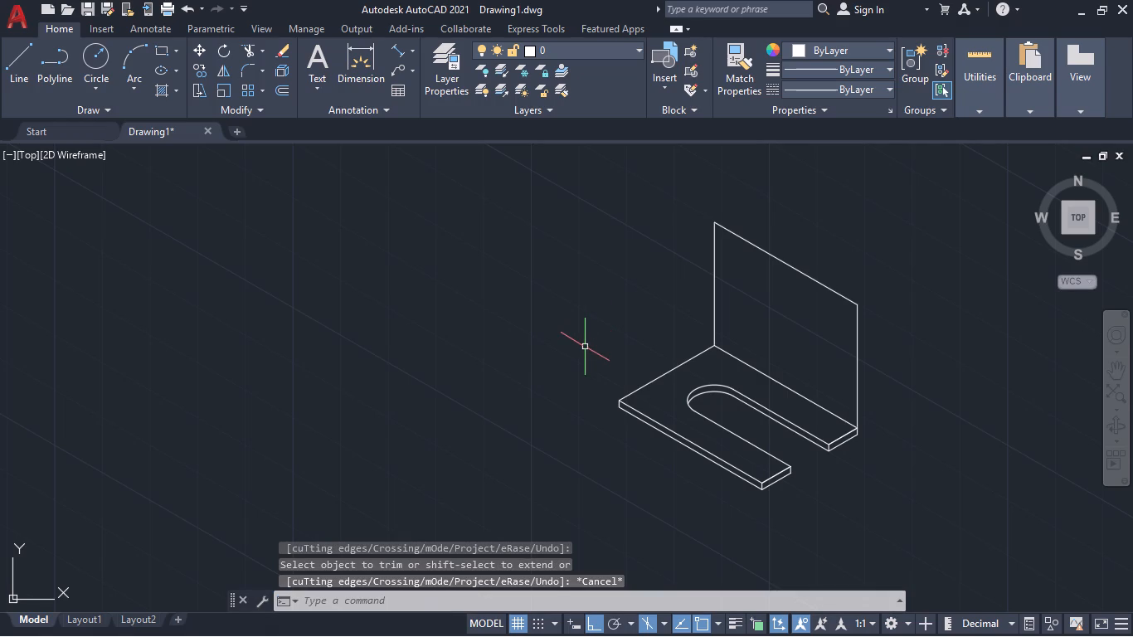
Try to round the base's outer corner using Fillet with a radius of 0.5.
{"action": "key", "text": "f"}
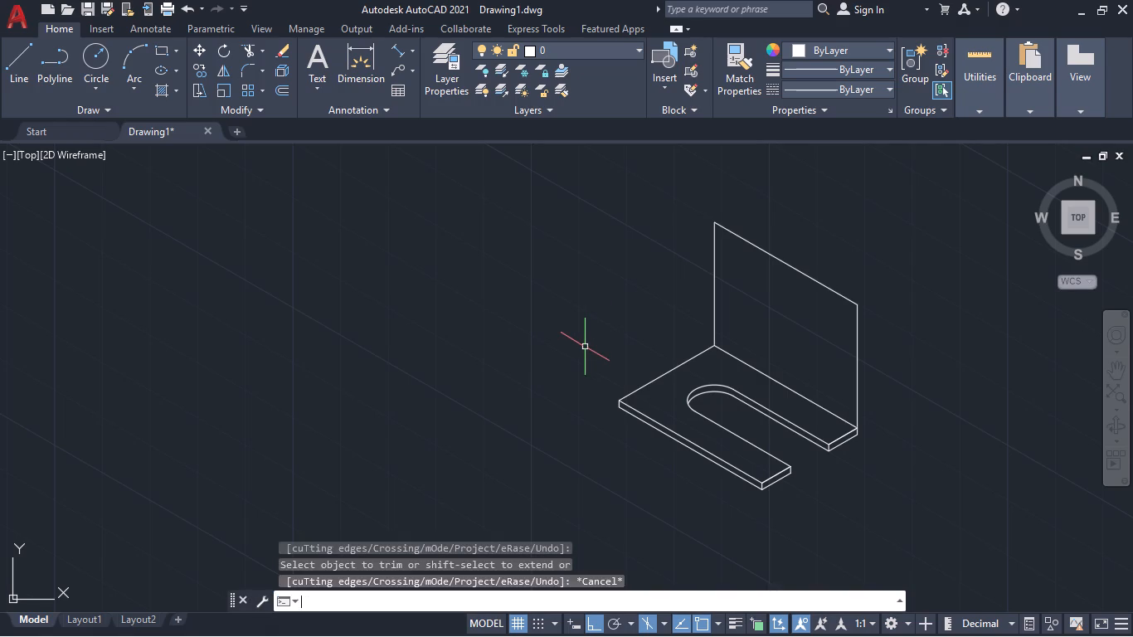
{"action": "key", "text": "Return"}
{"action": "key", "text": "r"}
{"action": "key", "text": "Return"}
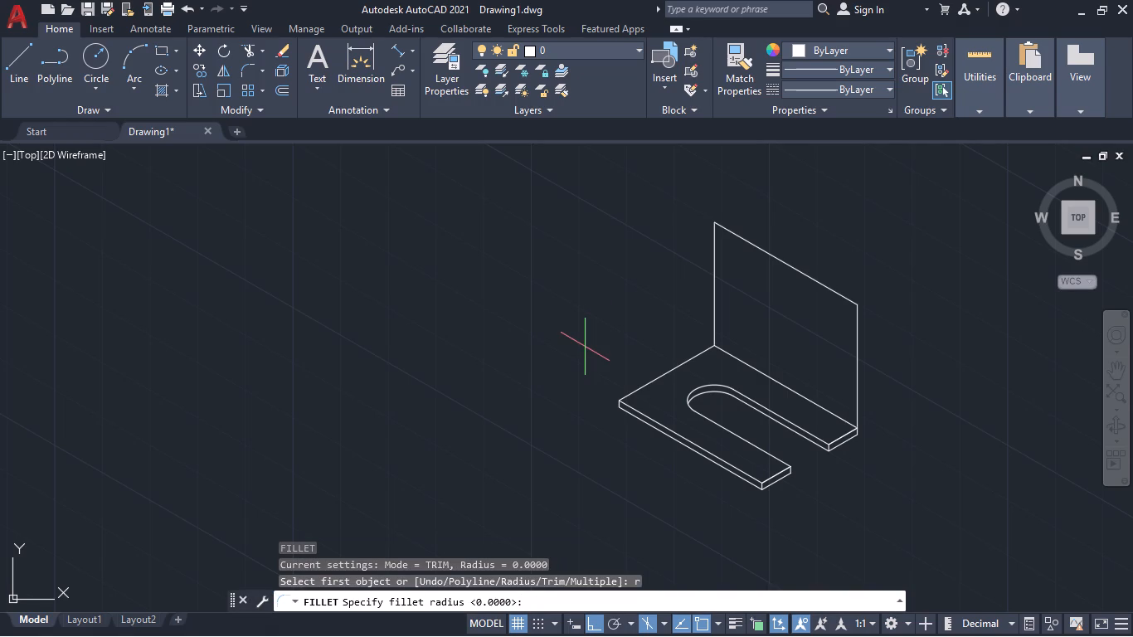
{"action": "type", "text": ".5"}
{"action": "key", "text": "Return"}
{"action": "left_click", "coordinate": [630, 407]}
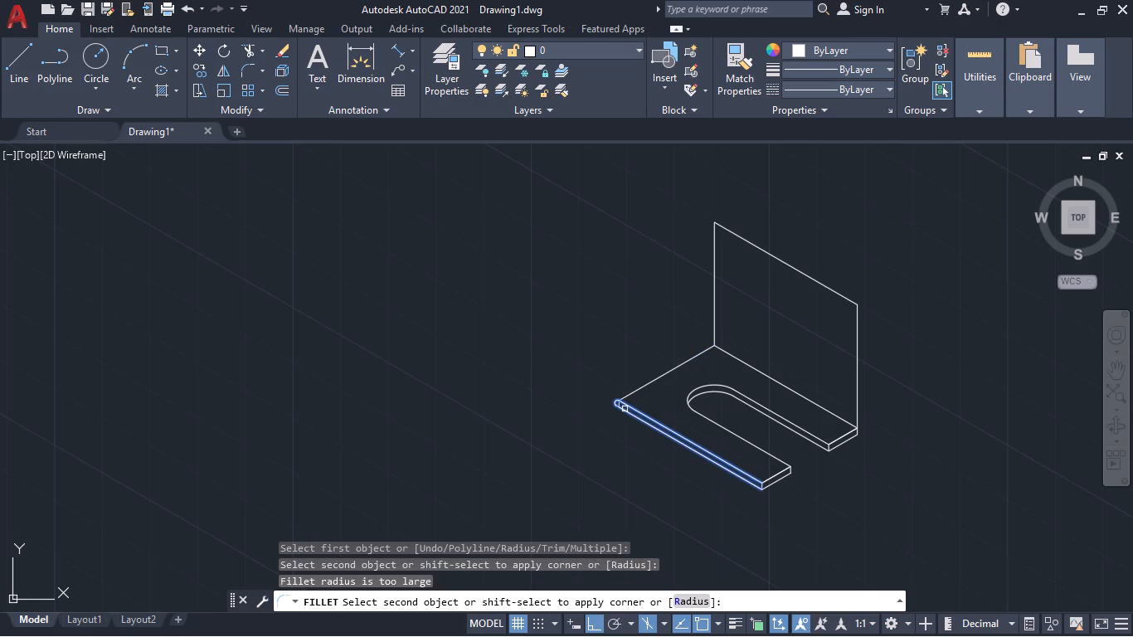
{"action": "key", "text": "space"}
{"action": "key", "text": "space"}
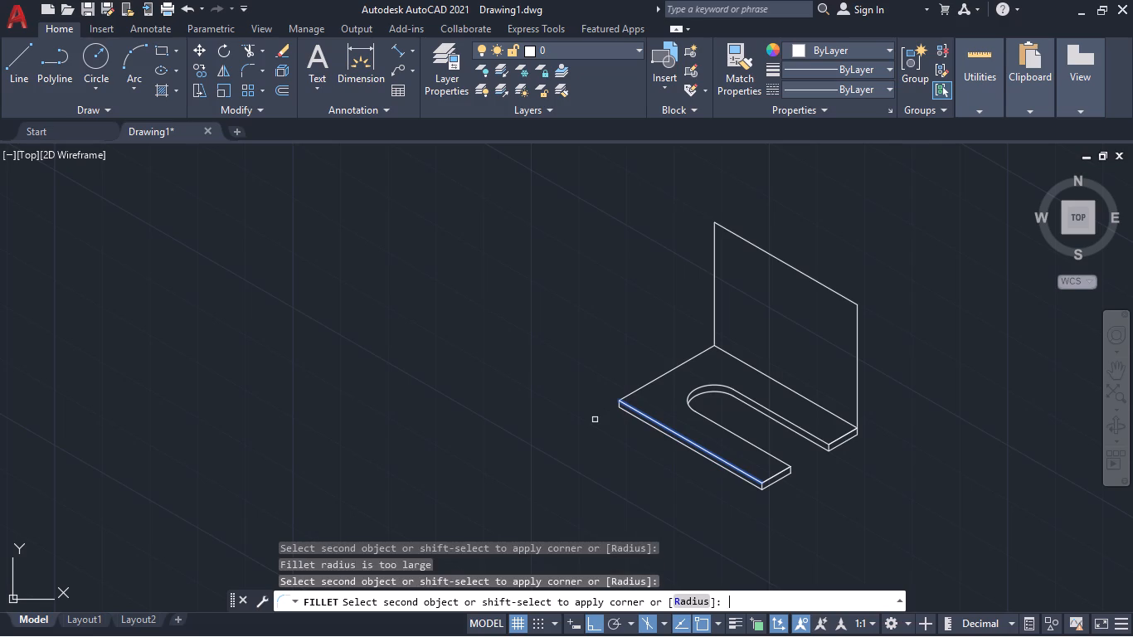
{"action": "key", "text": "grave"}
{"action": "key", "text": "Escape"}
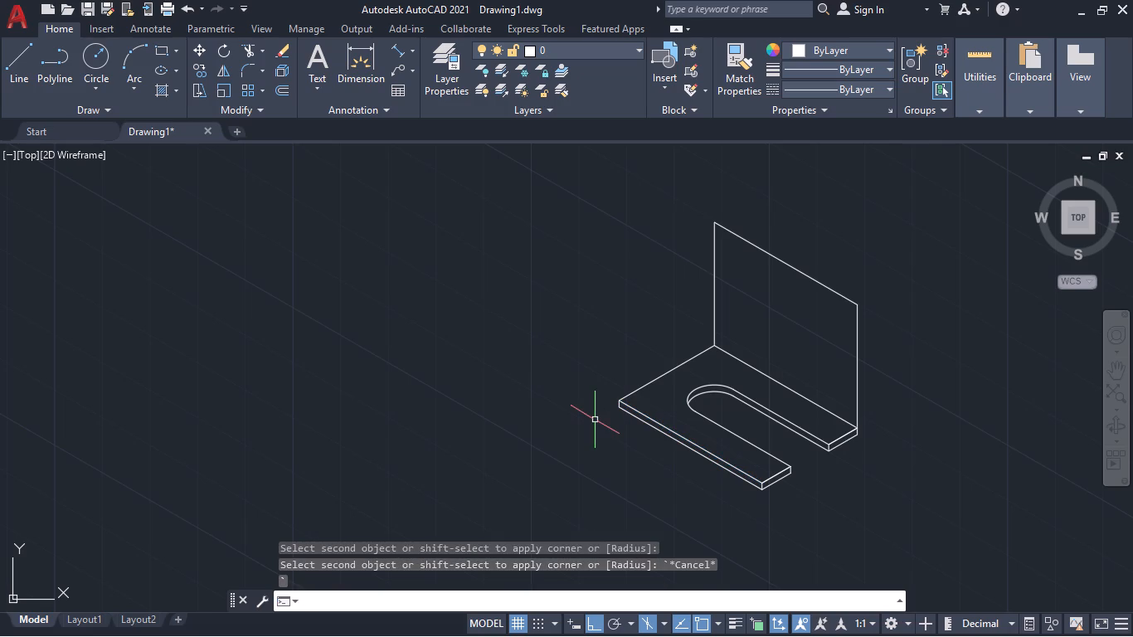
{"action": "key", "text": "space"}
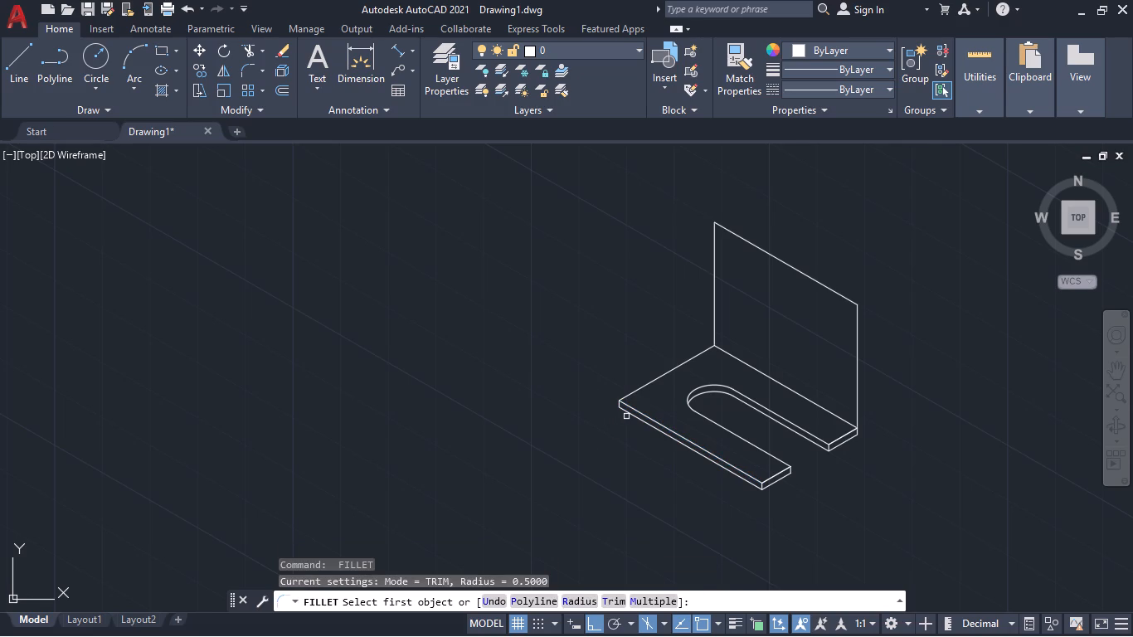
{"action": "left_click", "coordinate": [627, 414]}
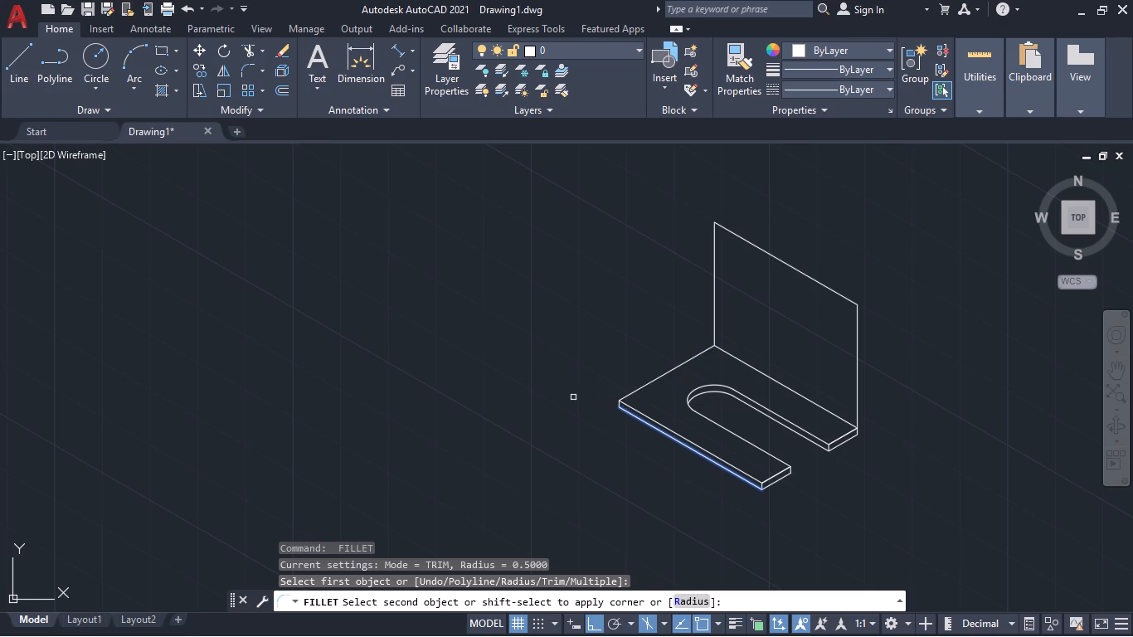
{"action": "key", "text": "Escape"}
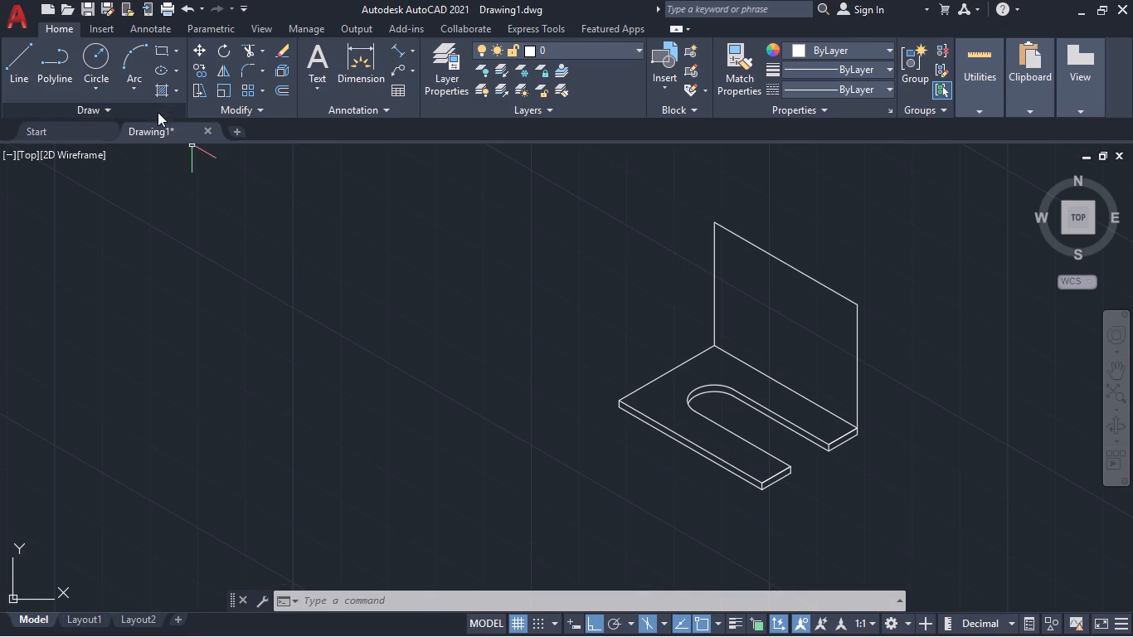
Using the top isoplane, draw an isocircle of radius 0.5 centred on the slot's rounded end.
{"action": "type", "text": "el"}
{"action": "key", "text": "Return"}
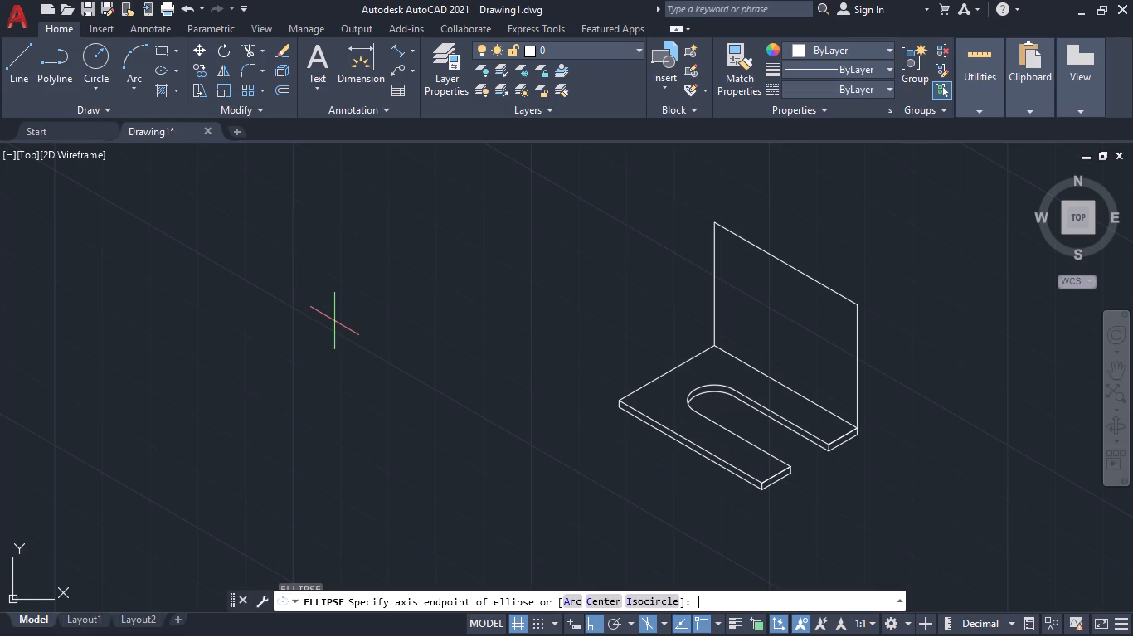
{"action": "left_click", "coordinate": [636, 601]}
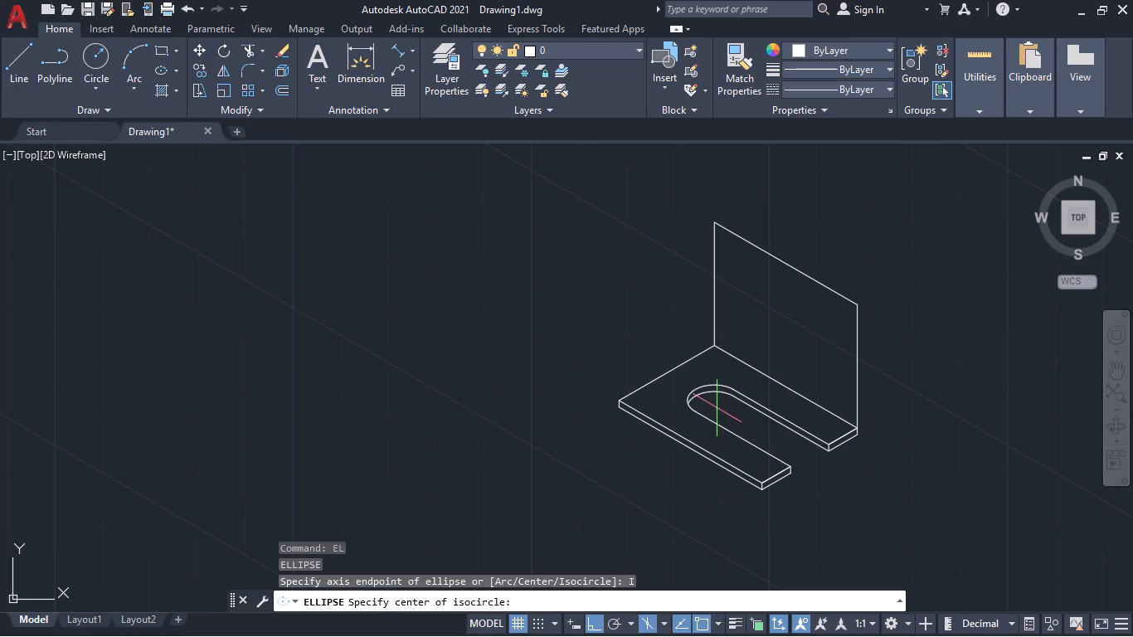
{"action": "left_click", "coordinate": [666, 622]}
{"action": "left_click", "coordinate": [675, 570]}
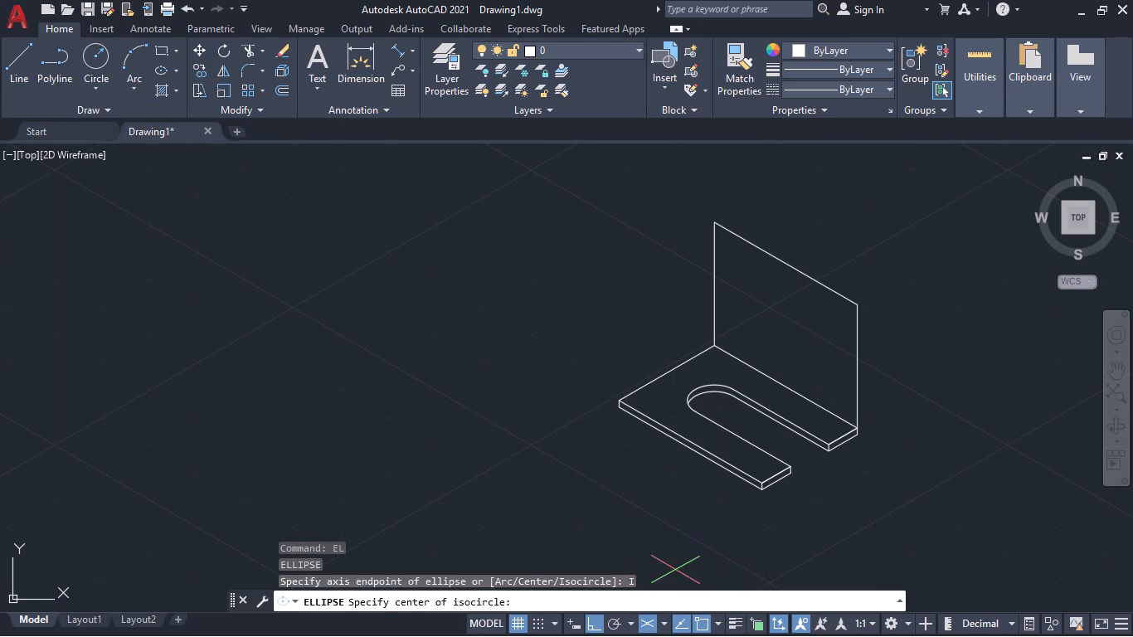
{"action": "left_click", "coordinate": [712, 400]}
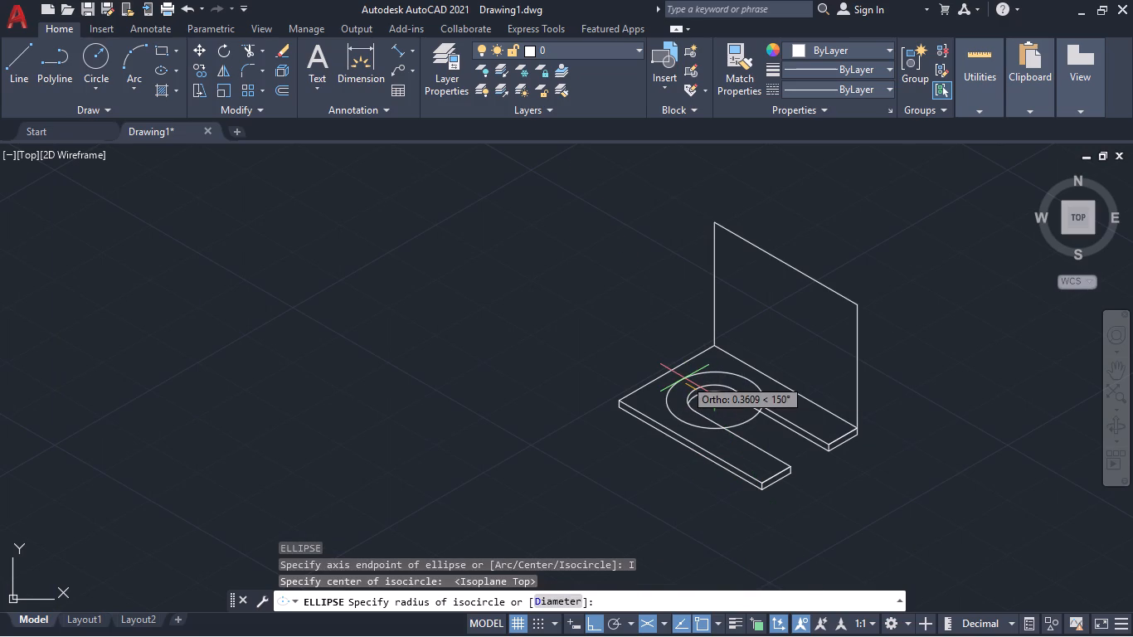
{"action": "type", "text": ".5"}
{"action": "key", "text": "Return"}
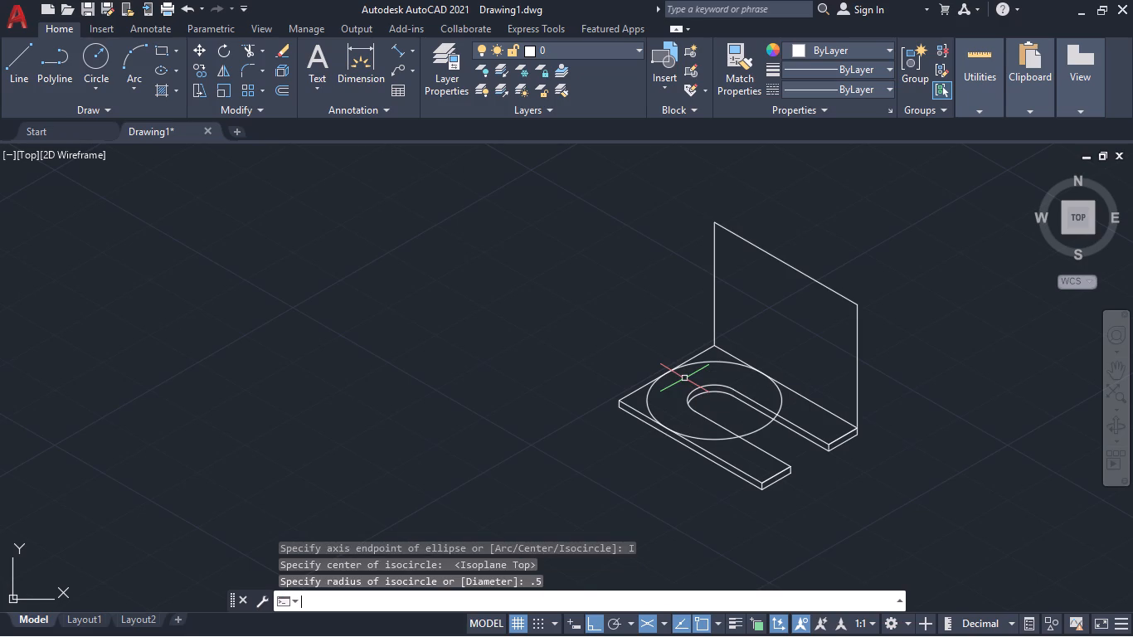
Copy the 0.5-radius isocircle 0.06 straight down from its centre, using the right isoplane.
{"action": "left_click", "coordinate": [650, 408]}
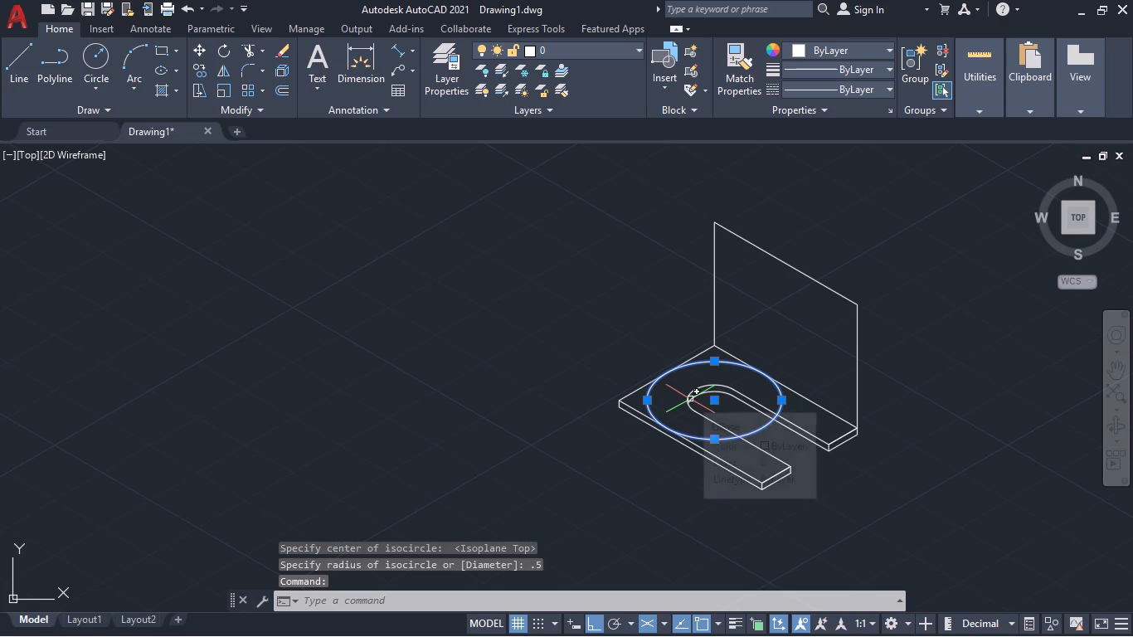
{"action": "type", "text": "co"}
{"action": "key", "text": "Return"}
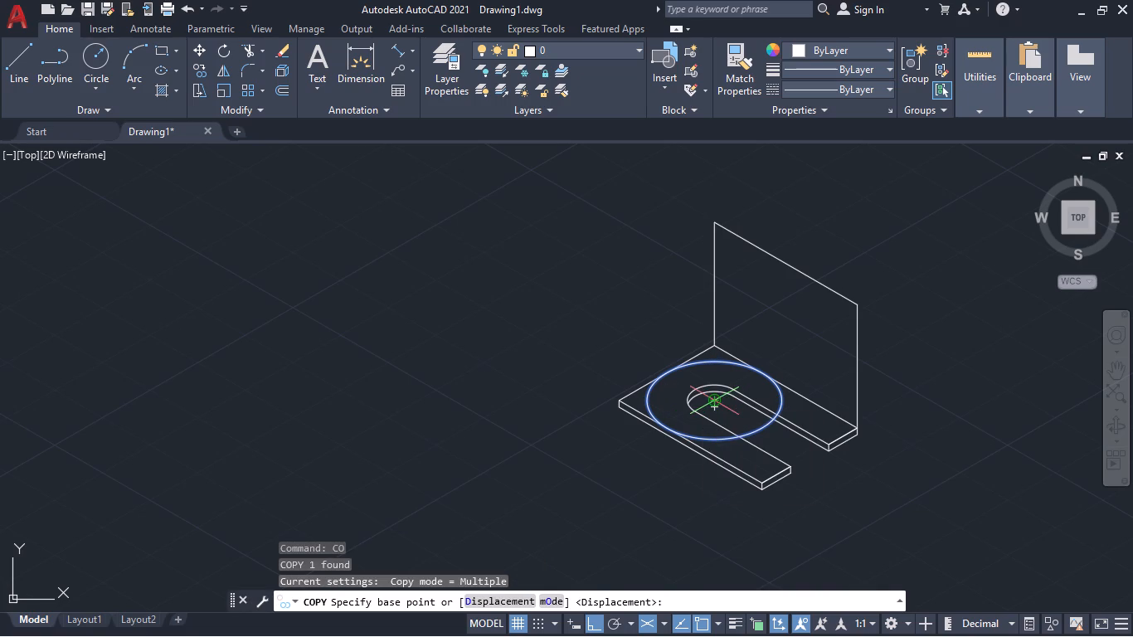
{"action": "left_click", "coordinate": [717, 399]}
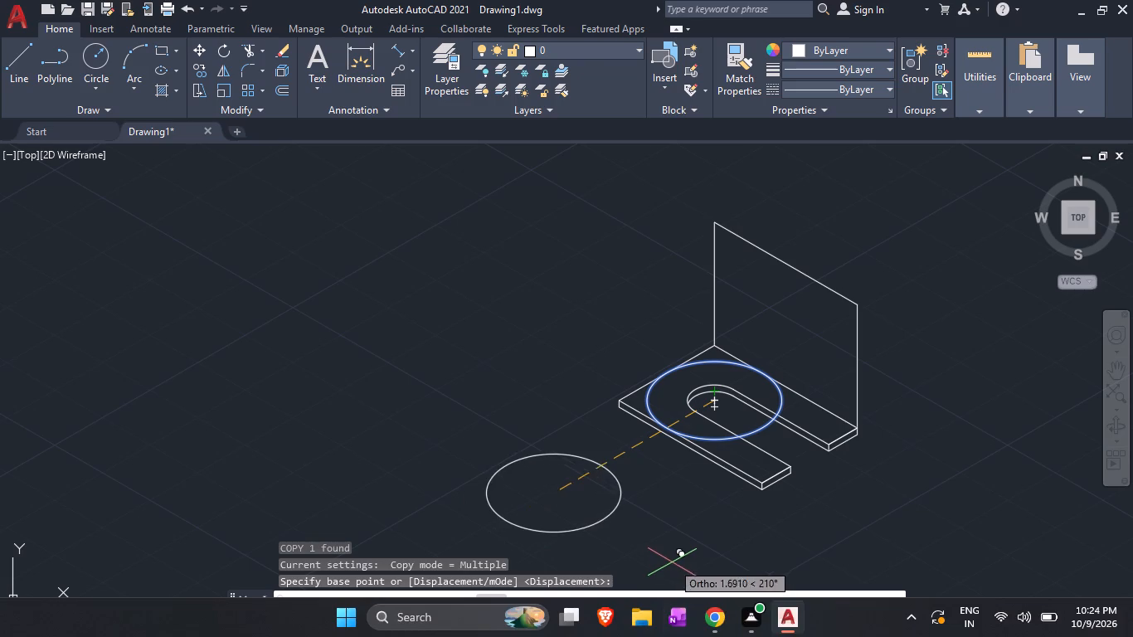
{"action": "left_click", "coordinate": [663, 618]}
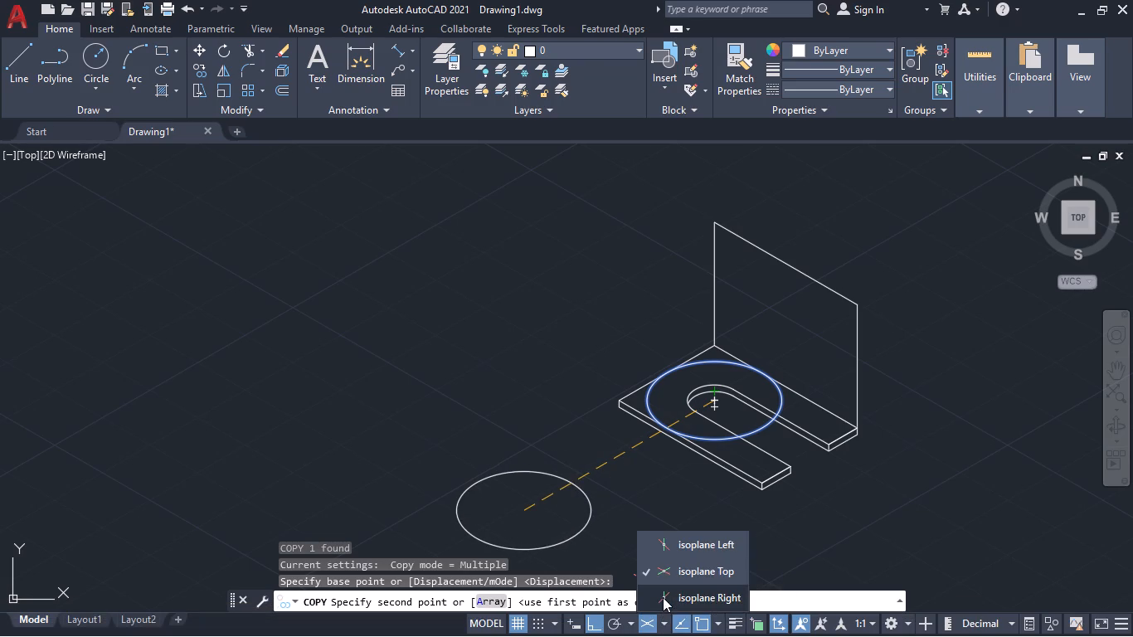
{"action": "left_click", "coordinate": [663, 597]}
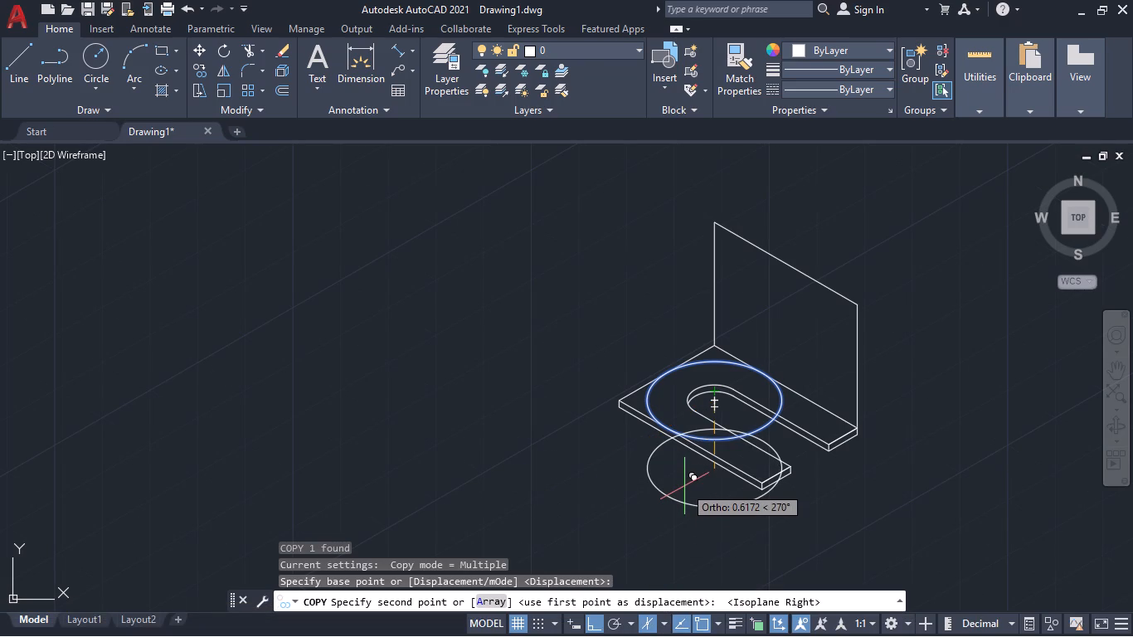
{"action": "type", "text": ".06"}
{"action": "key", "text": "Return"}
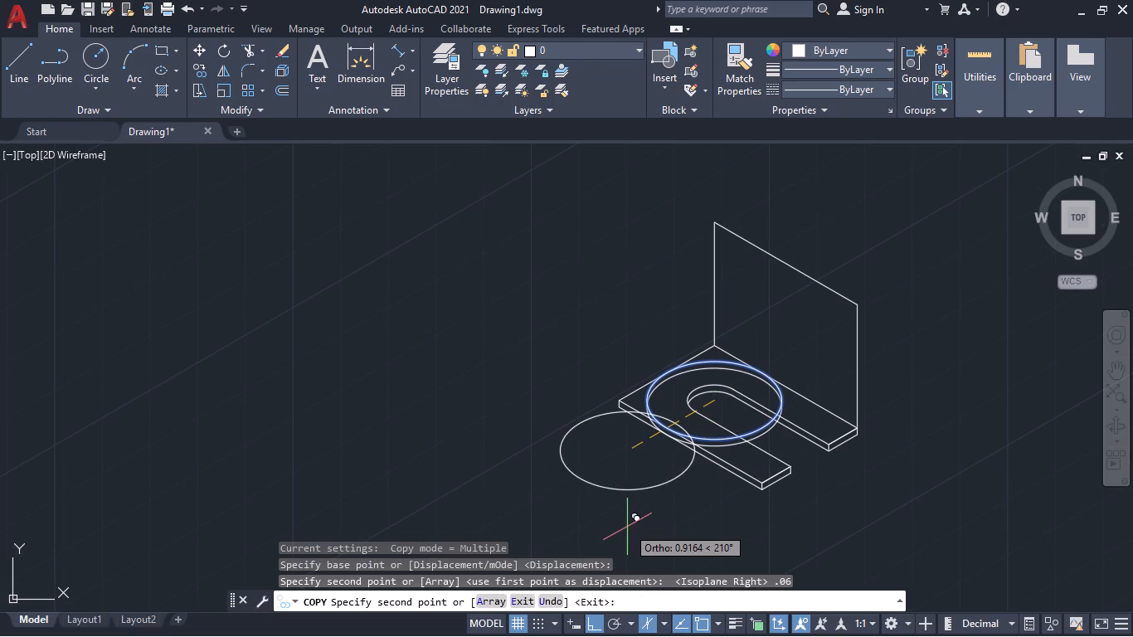
{"action": "key", "text": "Escape"}
Trim the base's sharp outer corner back to the circles and remove its short vertical edge.
{"action": "type", "text": "tr"}
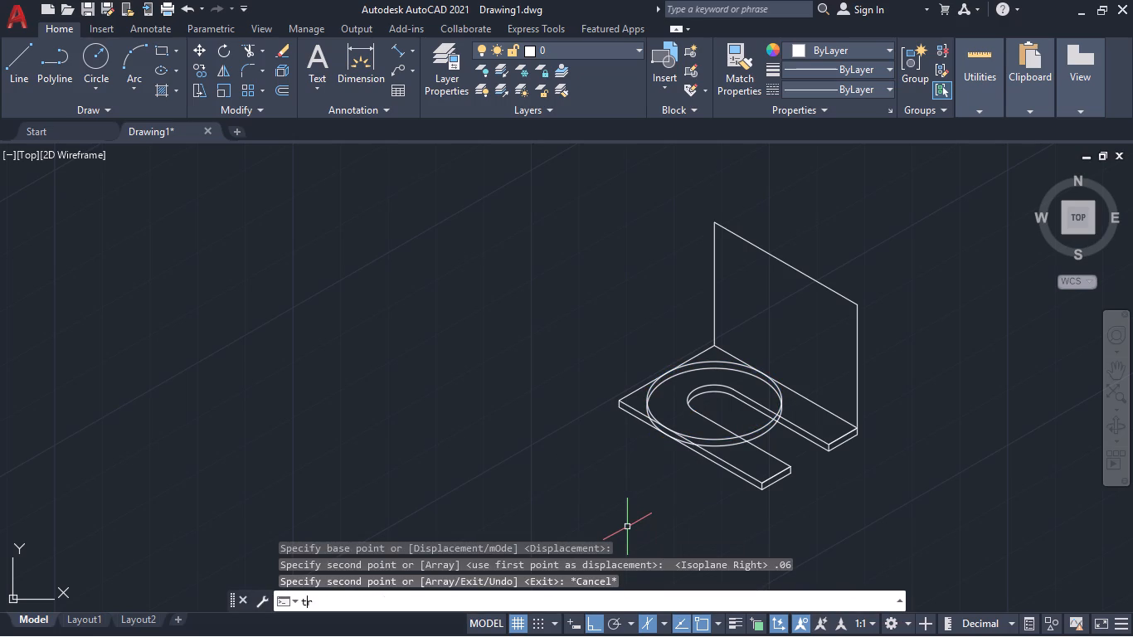
{"action": "key", "text": "Return"}
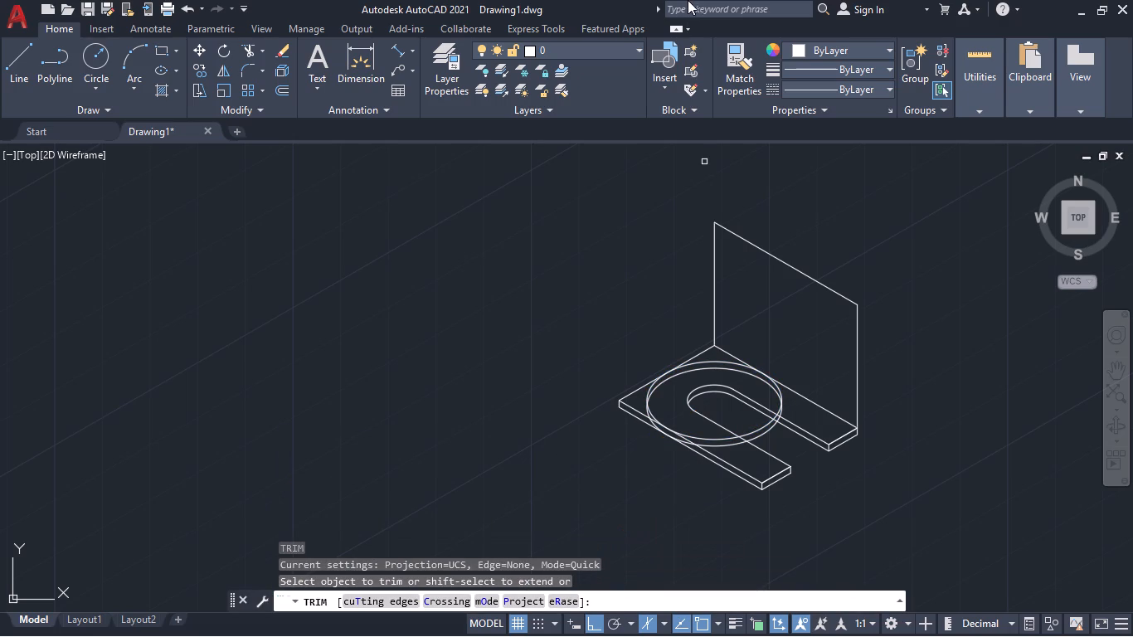
{"action": "left_click", "coordinate": [636, 378]}
{"action": "left_click", "coordinate": [636, 437]}
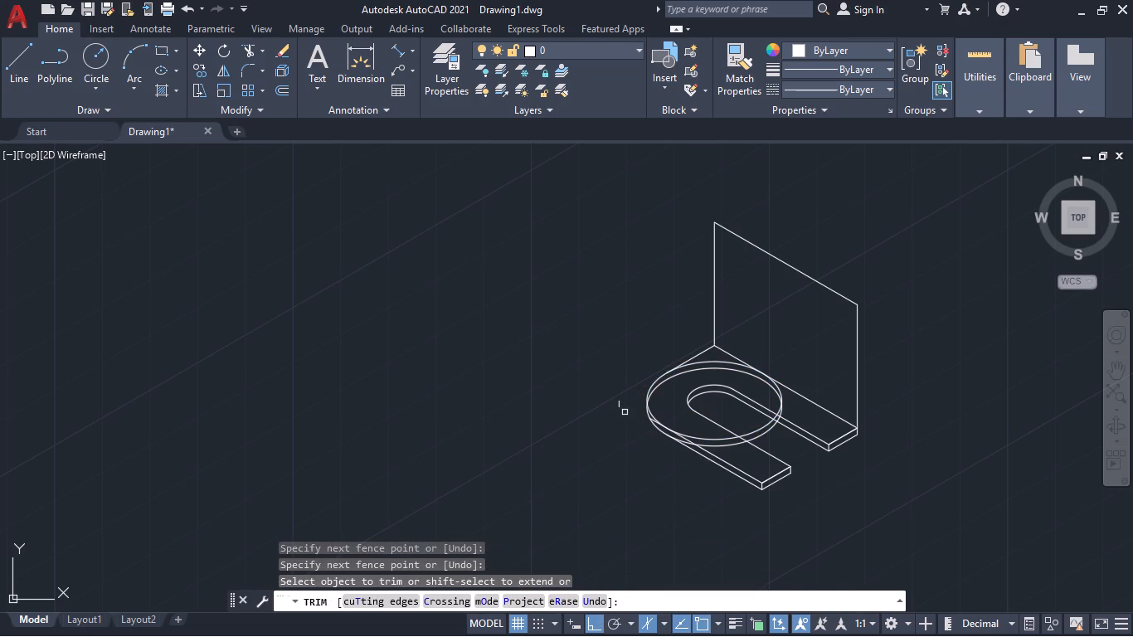
{"action": "left_click", "coordinate": [620, 407]}
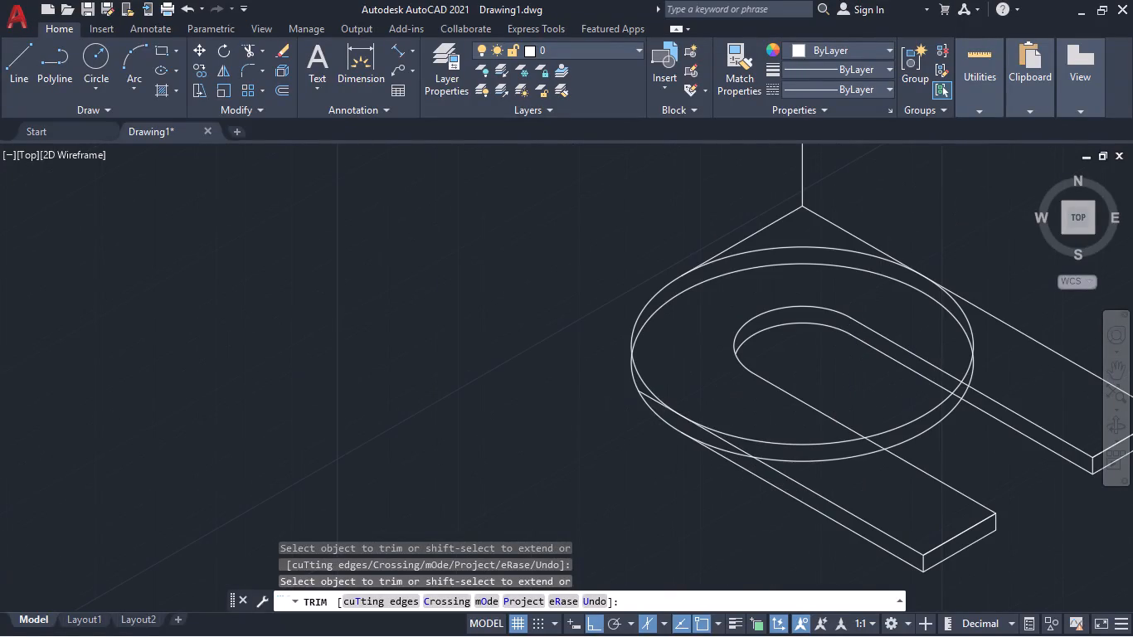
Trim away both large circles' arcs crossing the base's top face, its two legs and the slot.
{"action": "left_click", "coordinate": [768, 245]}
{"action": "left_click", "coordinate": [736, 277]}
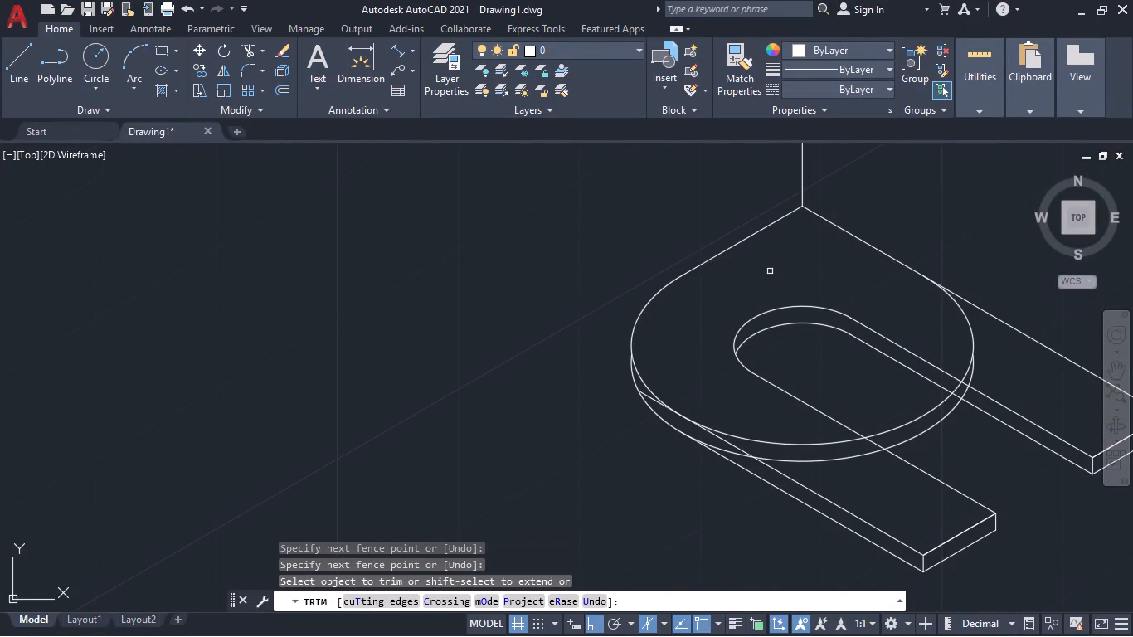
{"action": "left_click", "coordinate": [824, 274]}
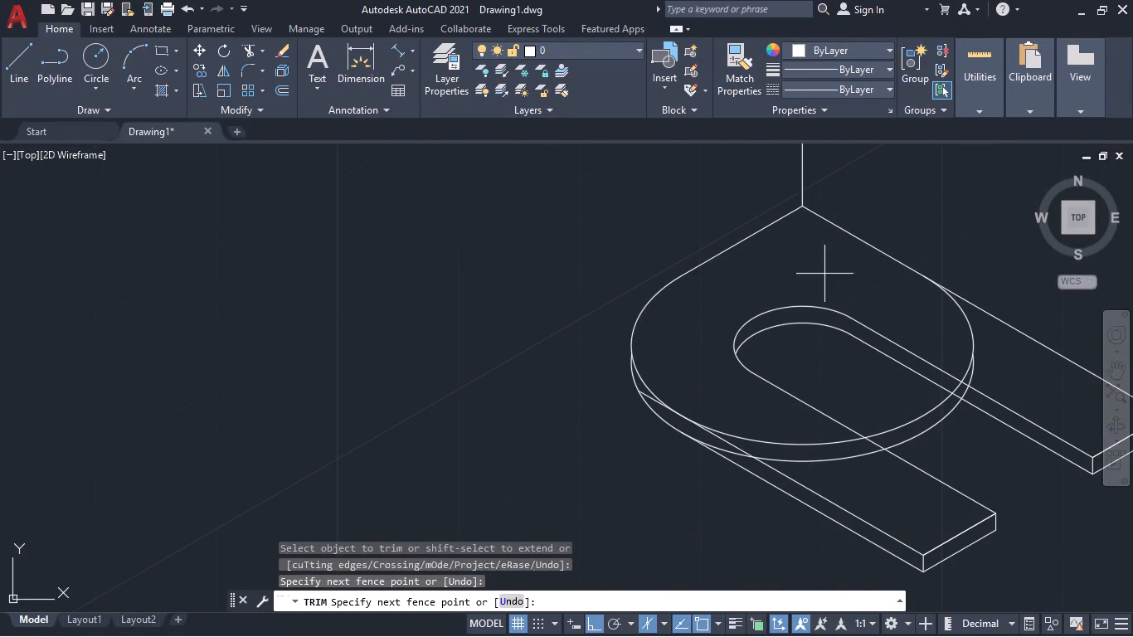
{"action": "left_click", "coordinate": [992, 379]}
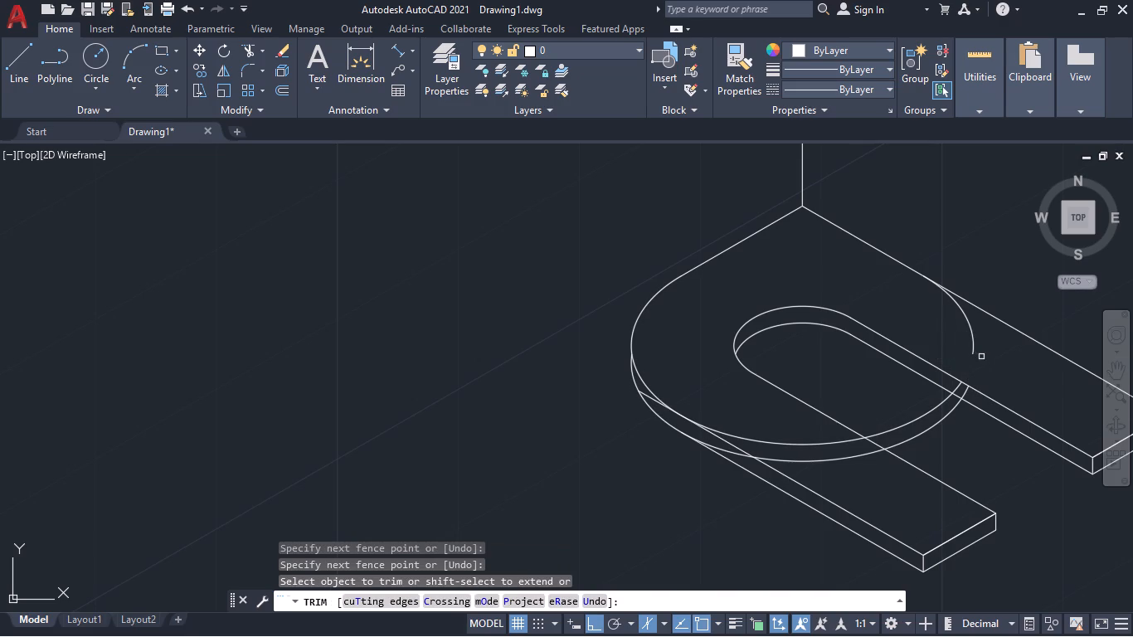
{"action": "left_click", "coordinate": [975, 348]}
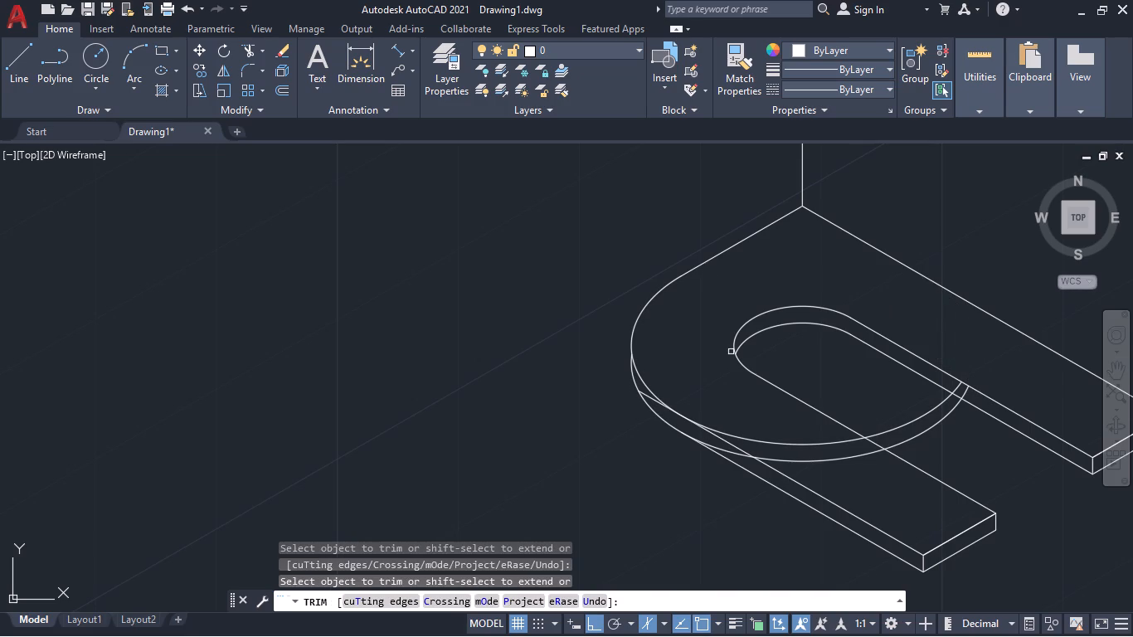
{"action": "left_click", "coordinate": [749, 398]}
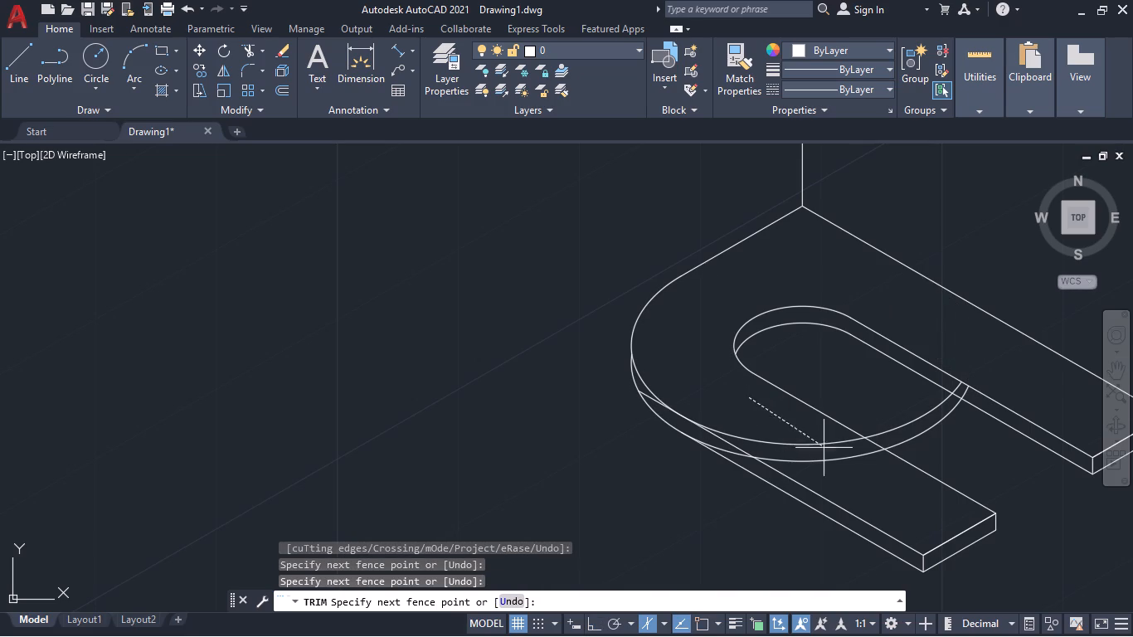
{"action": "left_click", "coordinate": [844, 470]}
{"action": "left_click", "coordinate": [887, 433]}
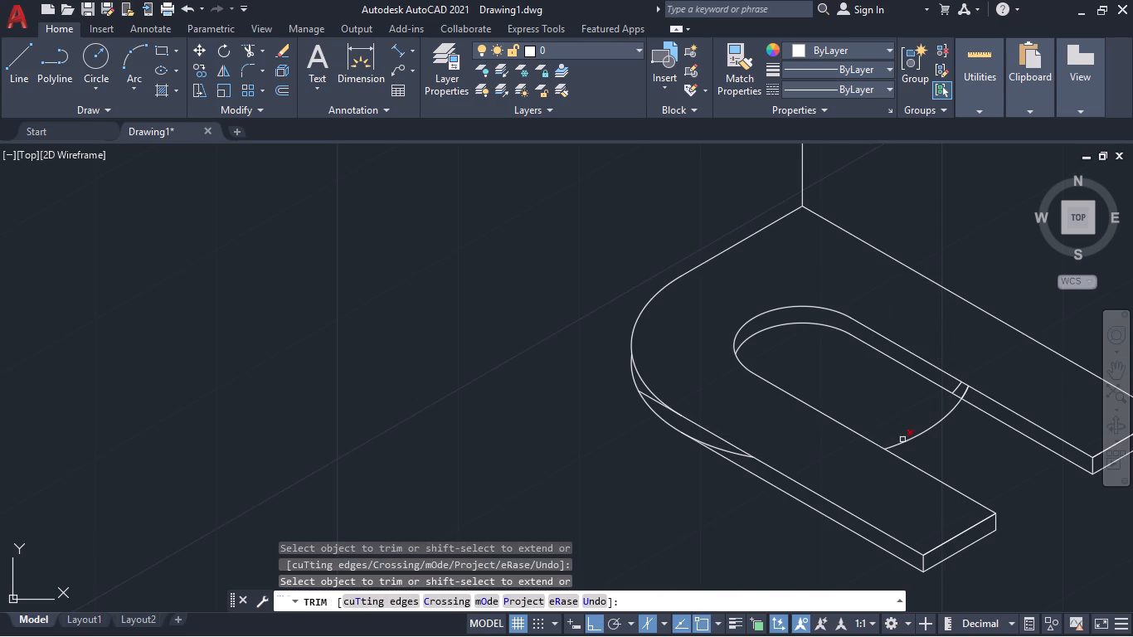
{"action": "left_click", "coordinate": [905, 440]}
{"action": "left_click", "coordinate": [956, 389]}
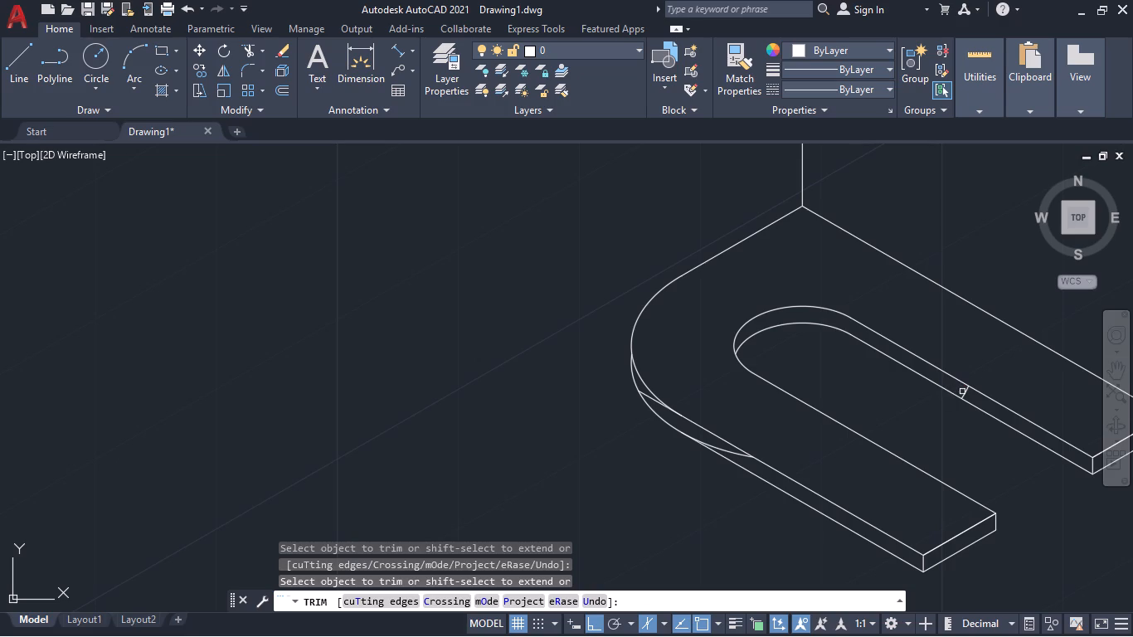
{"action": "left_click", "coordinate": [964, 391]}
Trim away the leftover arc and short line stub along the front edge near the base's rounded corner.
{"action": "left_click", "coordinate": [747, 463]}
{"action": "left_click", "coordinate": [721, 447]}
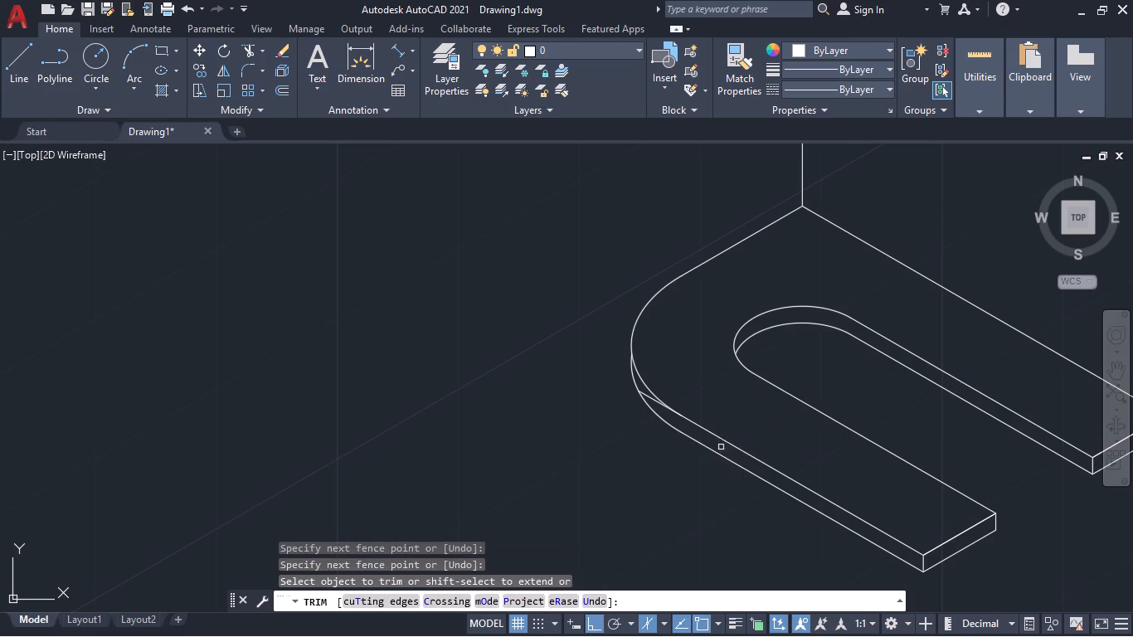
{"action": "left_click", "coordinate": [658, 408]}
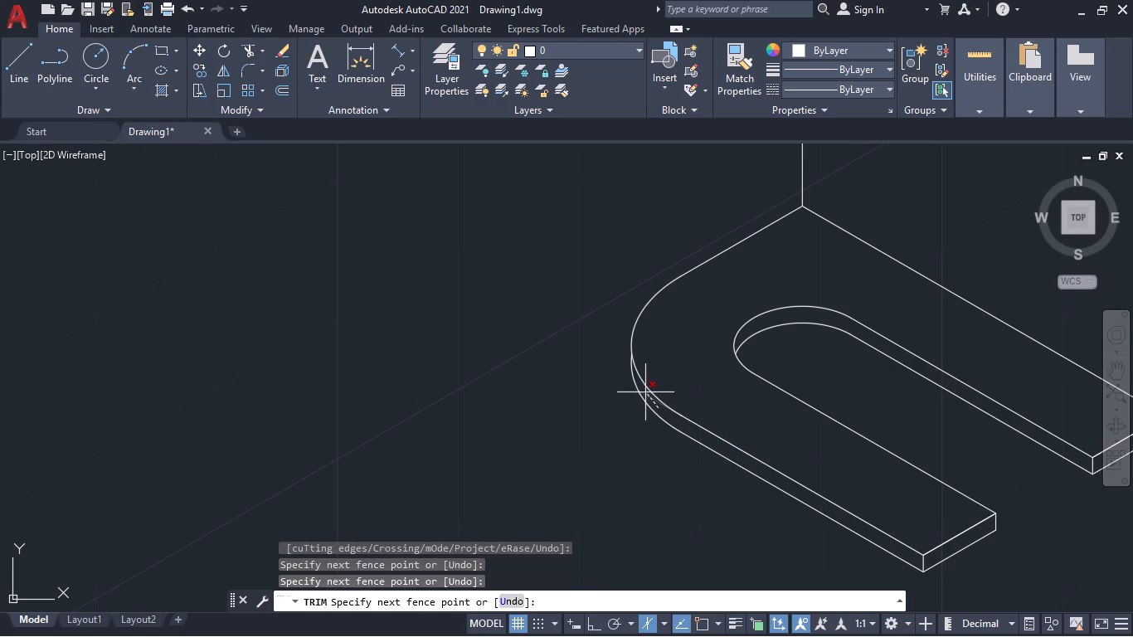
{"action": "left_click", "coordinate": [645, 391]}
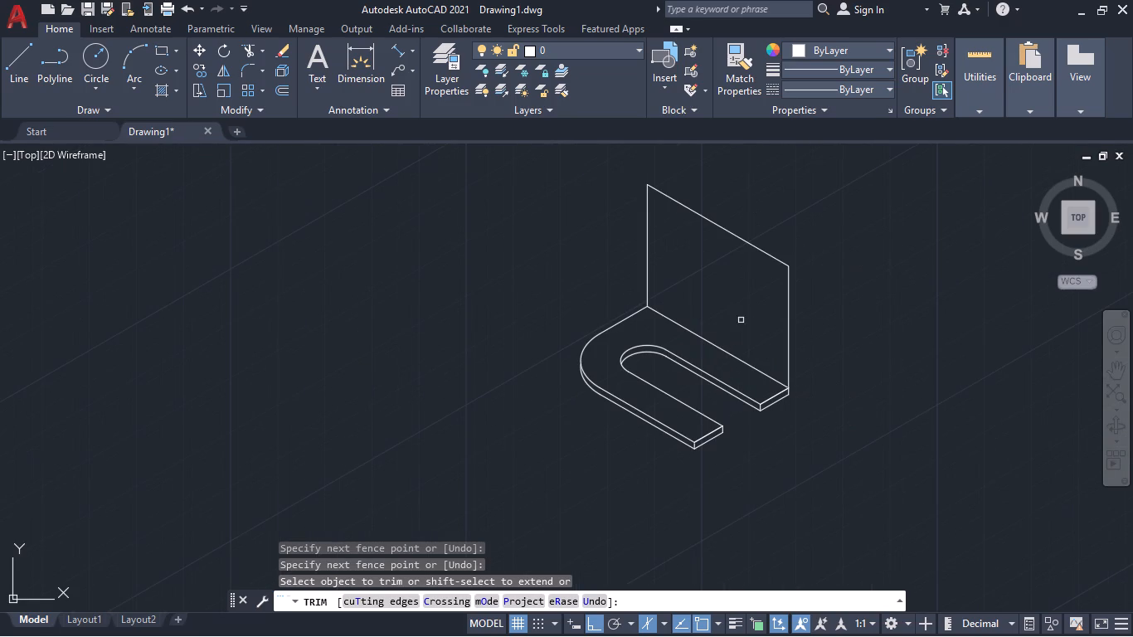
{"action": "key", "text": "Escape"}
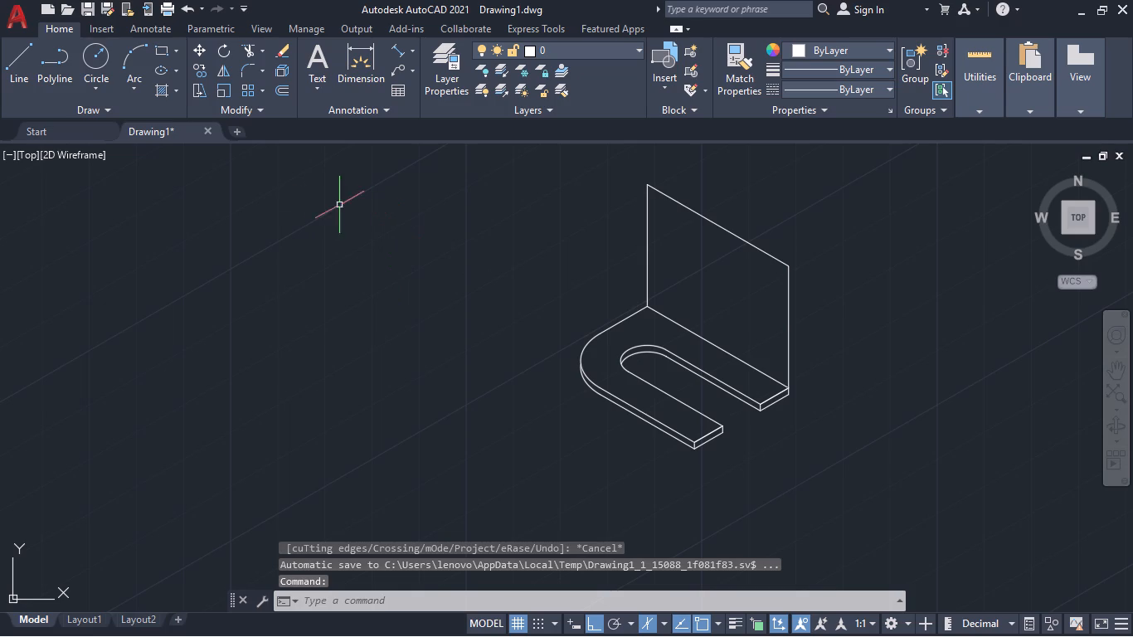
Switch the drawing plane to Isoplane Left for work on the upright plate.
{"action": "type", "text": "el"}
{"action": "key", "text": "Return"}
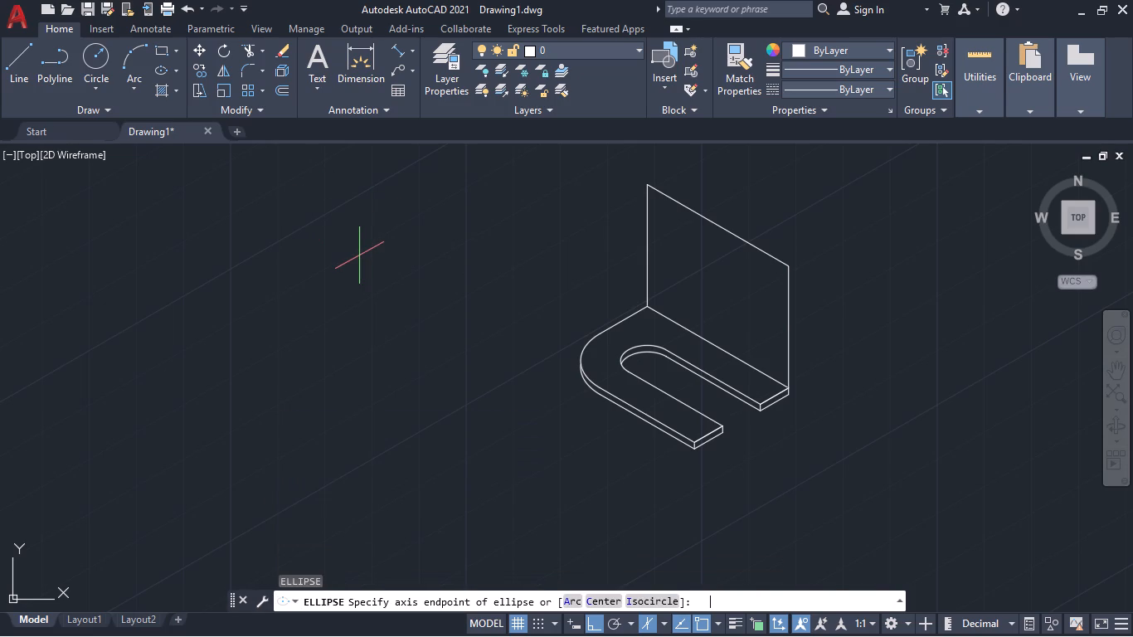
{"action": "left_click", "coordinate": [631, 603]}
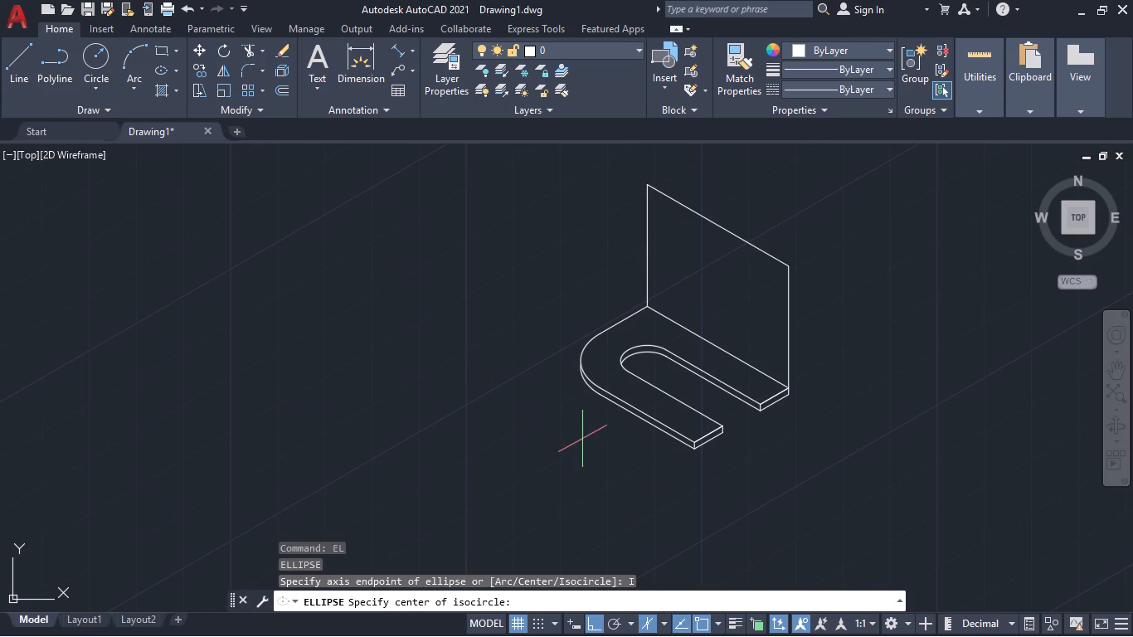
{"action": "left_click", "coordinate": [668, 623]}
{"action": "left_click", "coordinate": [685, 574]}
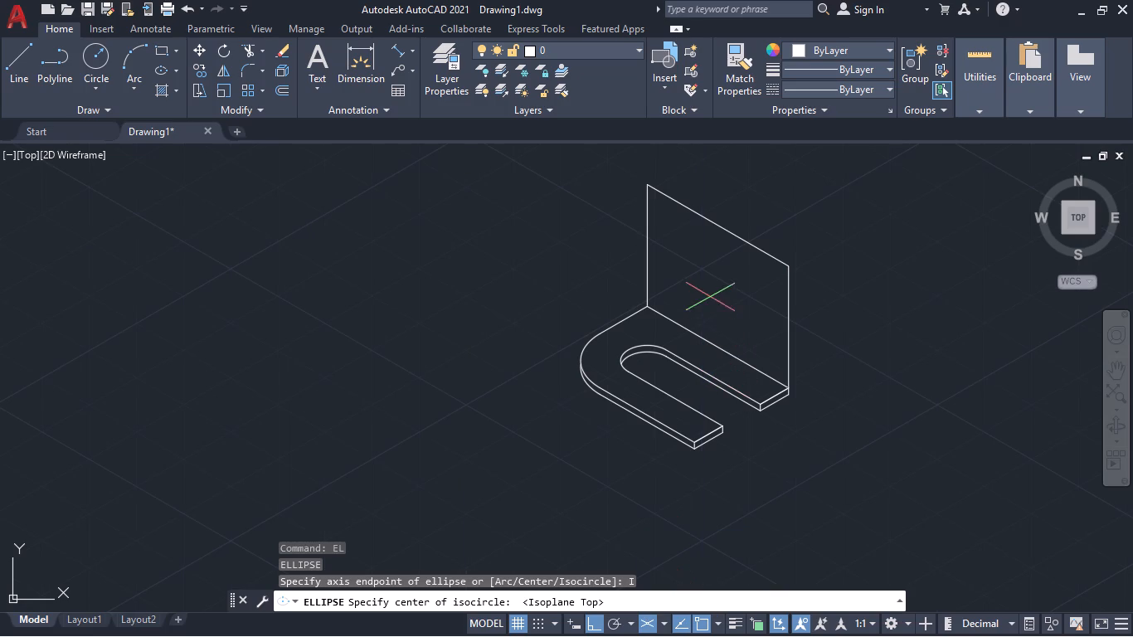
{"action": "left_click", "coordinate": [663, 625]}
{"action": "left_click", "coordinate": [689, 538]}
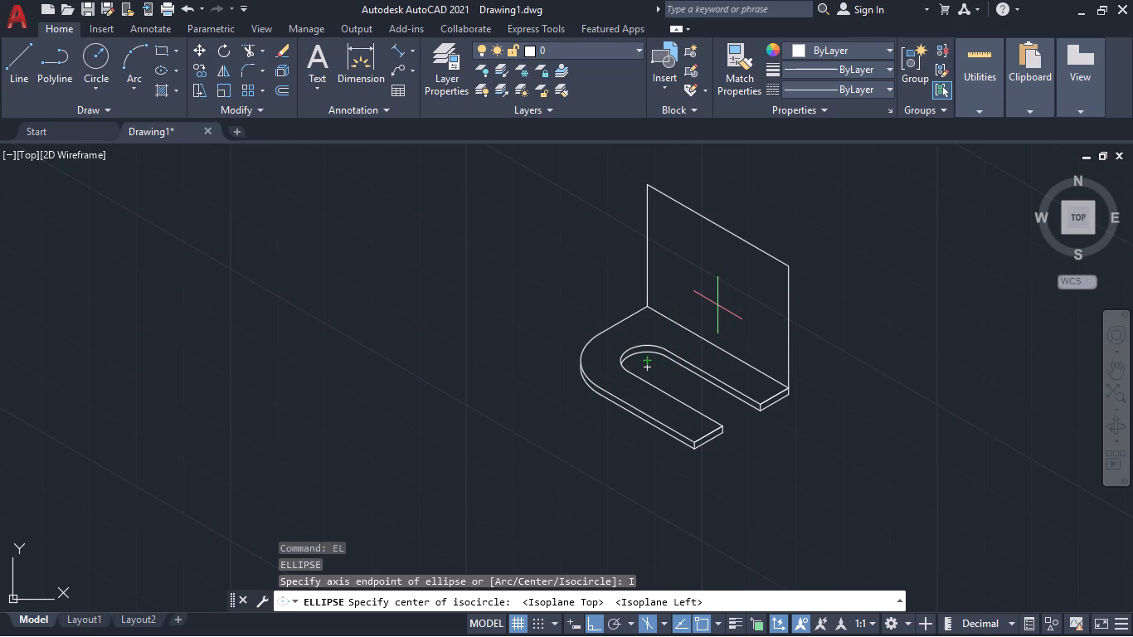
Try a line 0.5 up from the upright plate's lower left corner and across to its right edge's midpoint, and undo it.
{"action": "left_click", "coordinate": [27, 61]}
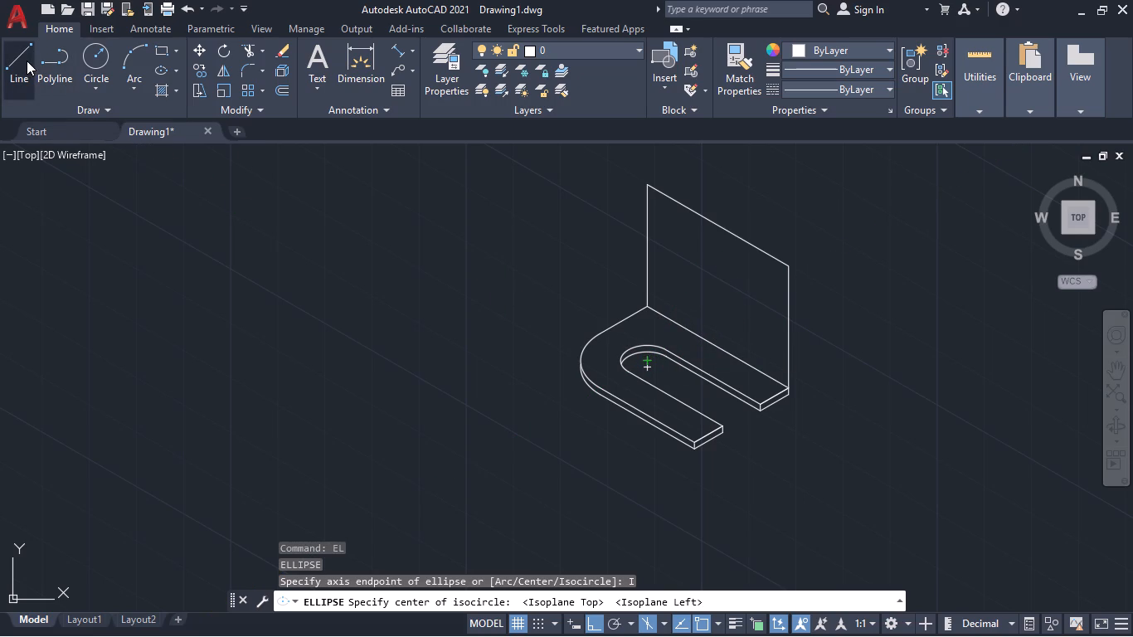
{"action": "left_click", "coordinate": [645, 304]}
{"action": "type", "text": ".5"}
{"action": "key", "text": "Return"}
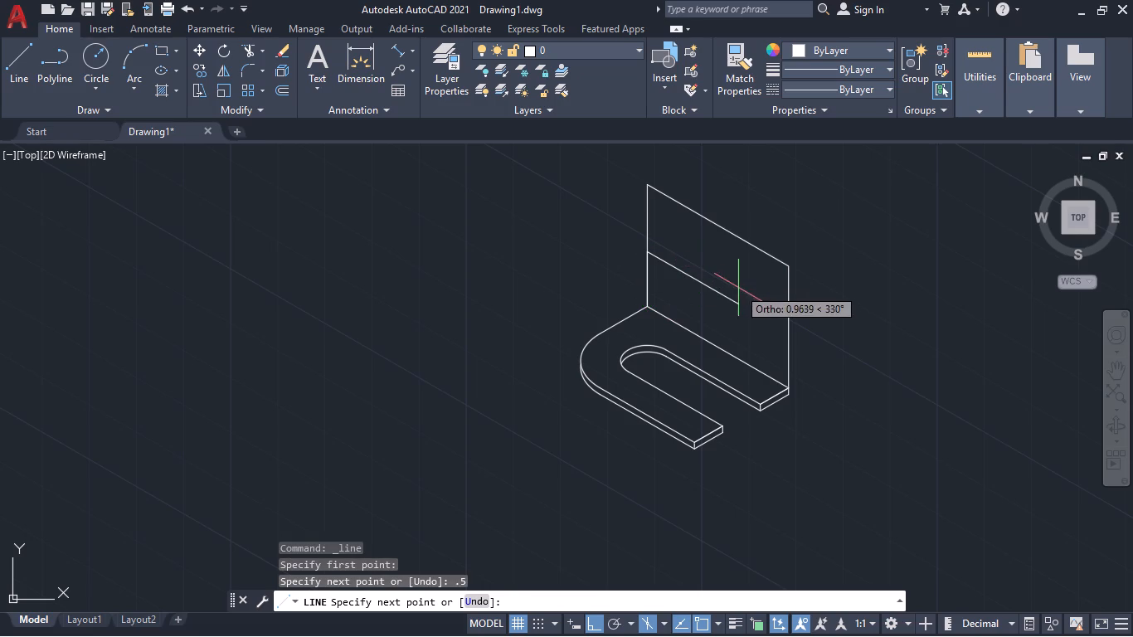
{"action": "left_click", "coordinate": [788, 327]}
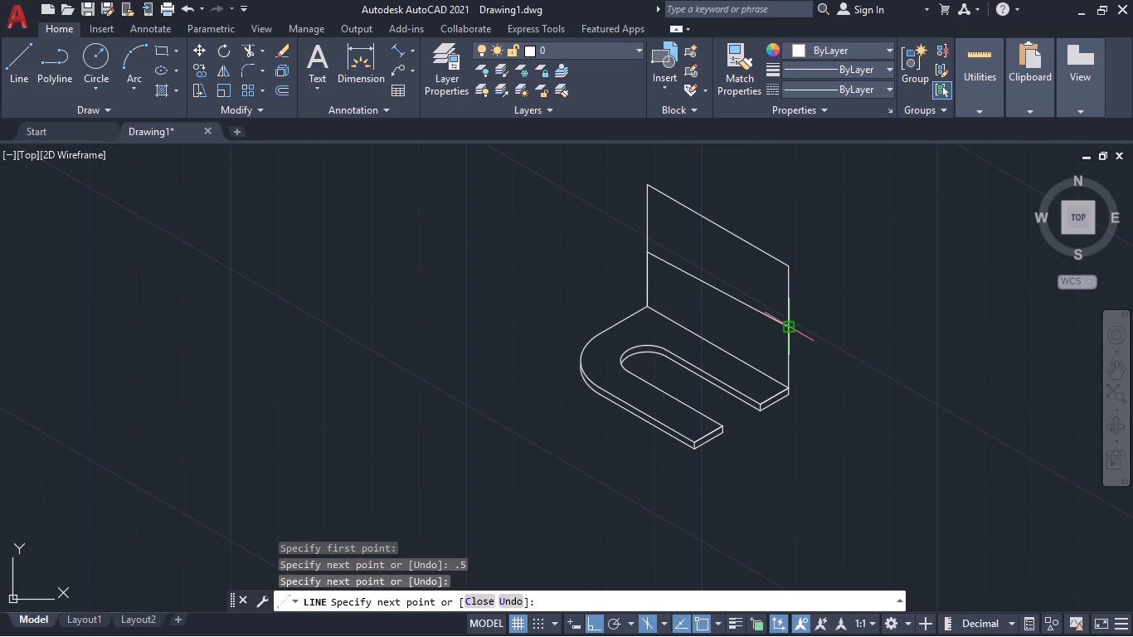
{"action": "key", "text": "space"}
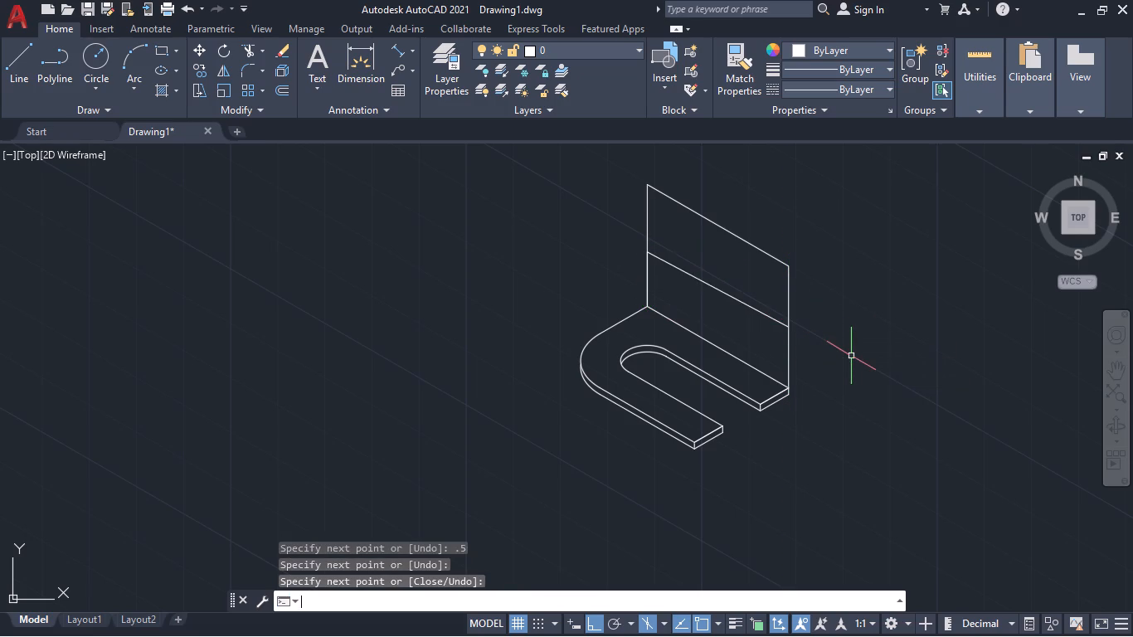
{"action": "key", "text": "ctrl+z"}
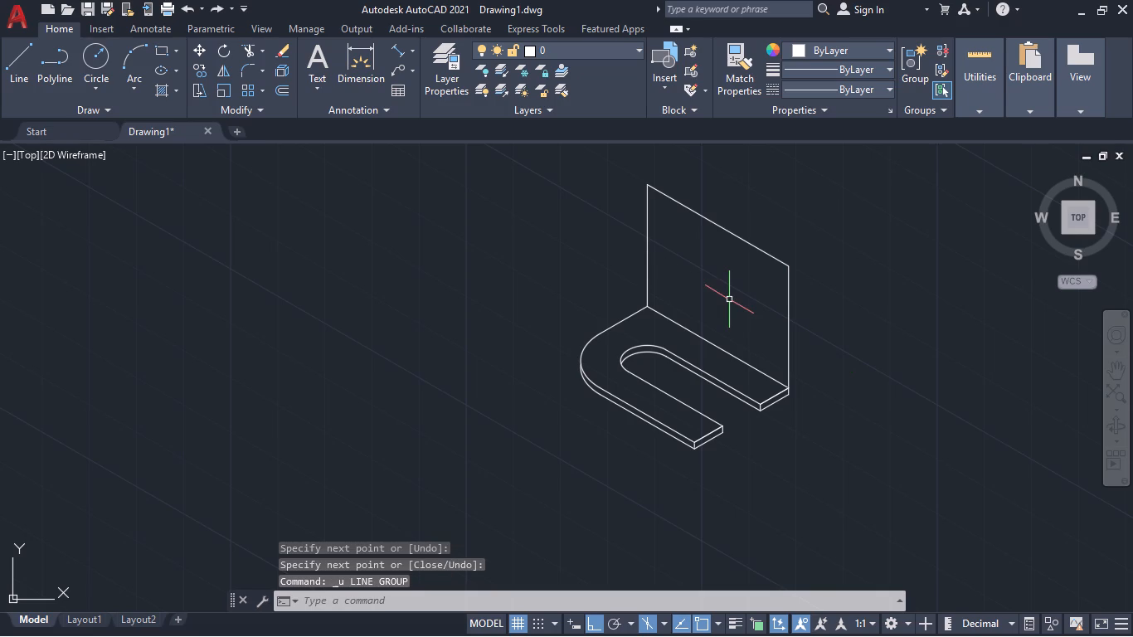
Draw connected lines from the upright plate's lower left corner: 0.5 up, 1.5 across, and down to its lower right corner.
{"action": "left_click", "coordinate": [27, 56]}
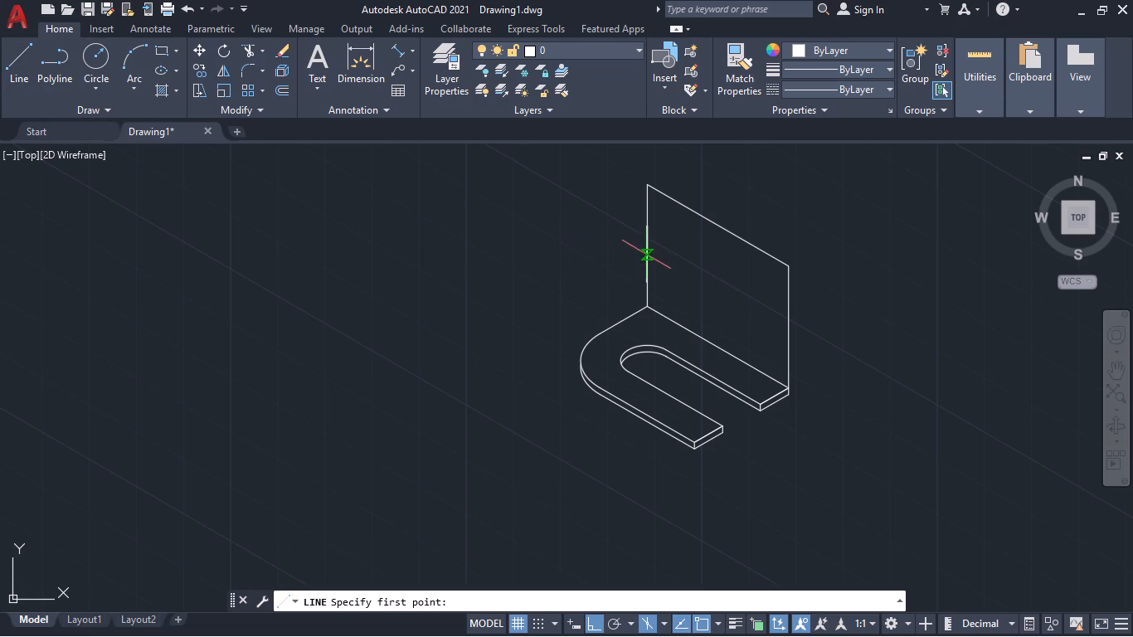
{"action": "left_click", "coordinate": [645, 304]}
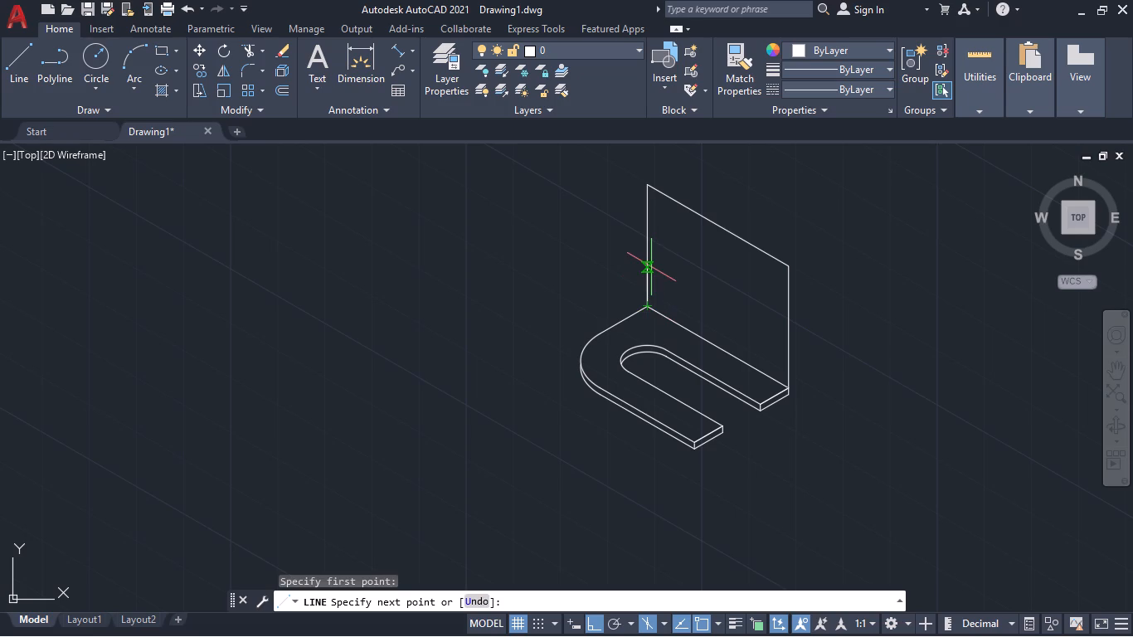
{"action": "type", "text": "0.5"}
{"action": "key", "text": "Return"}
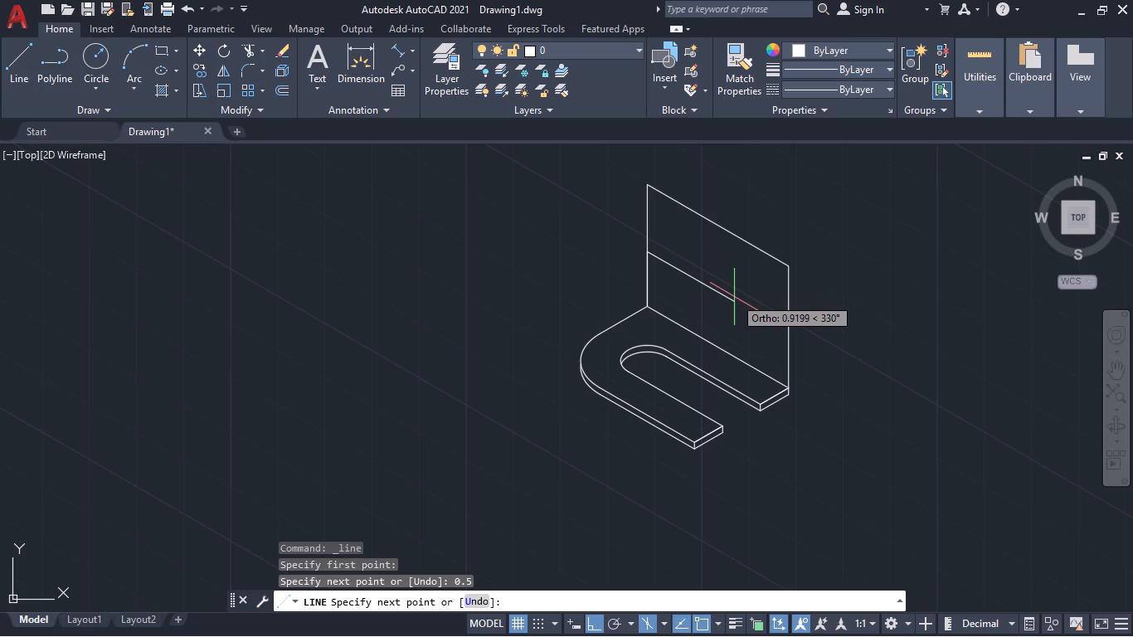
{"action": "type", "text": "1.5"}
{"action": "key", "text": "Return"}
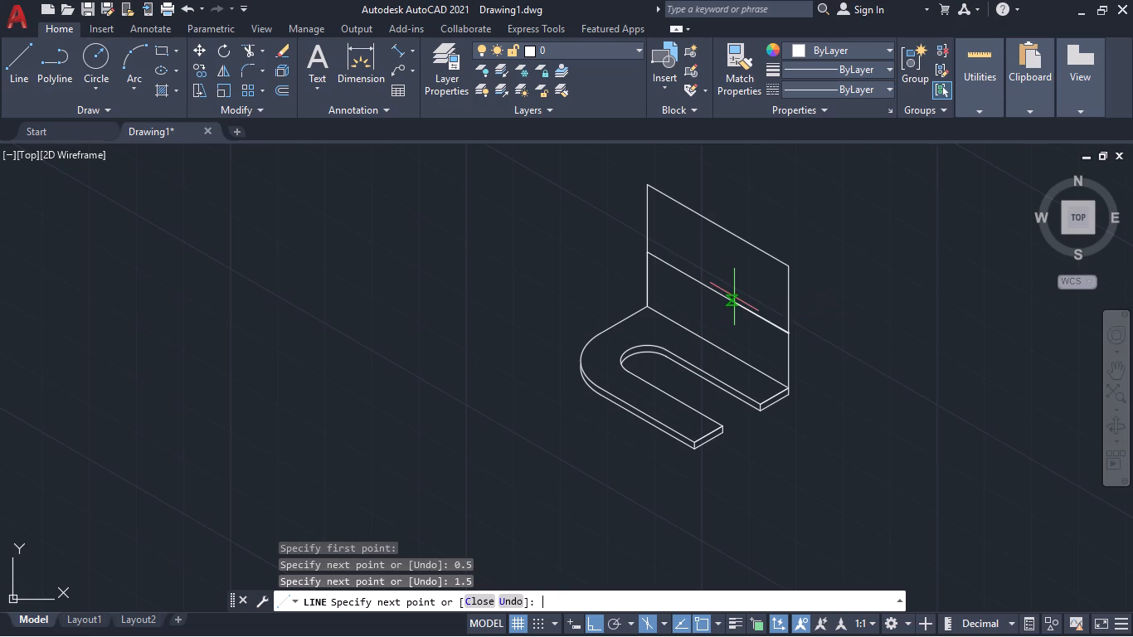
{"action": "left_click", "coordinate": [787, 387]}
{"action": "key", "text": "space"}
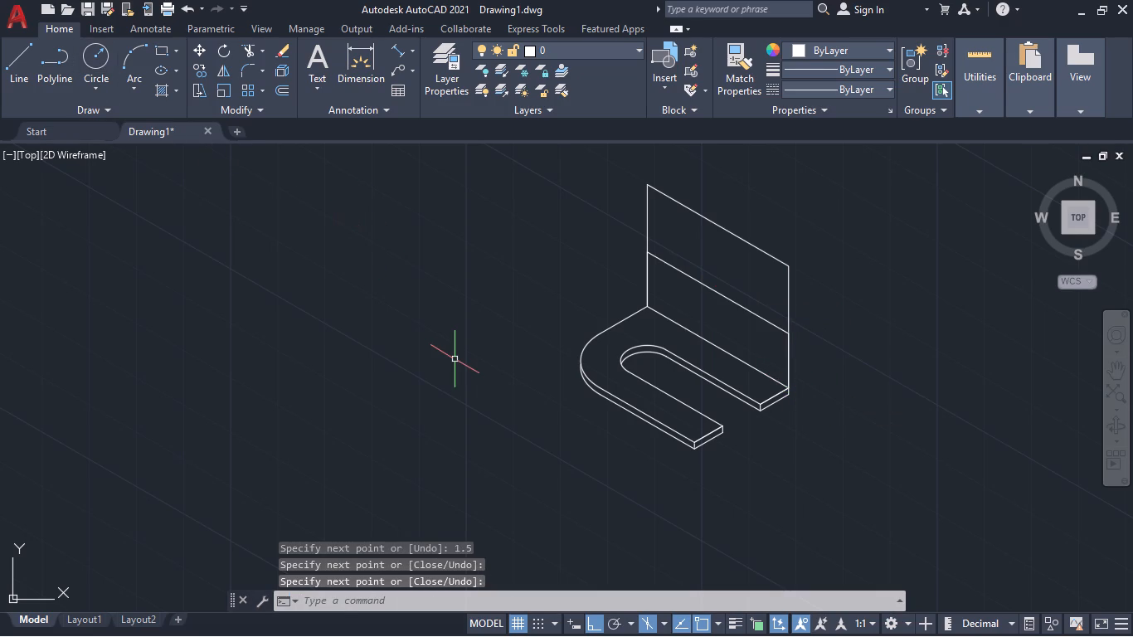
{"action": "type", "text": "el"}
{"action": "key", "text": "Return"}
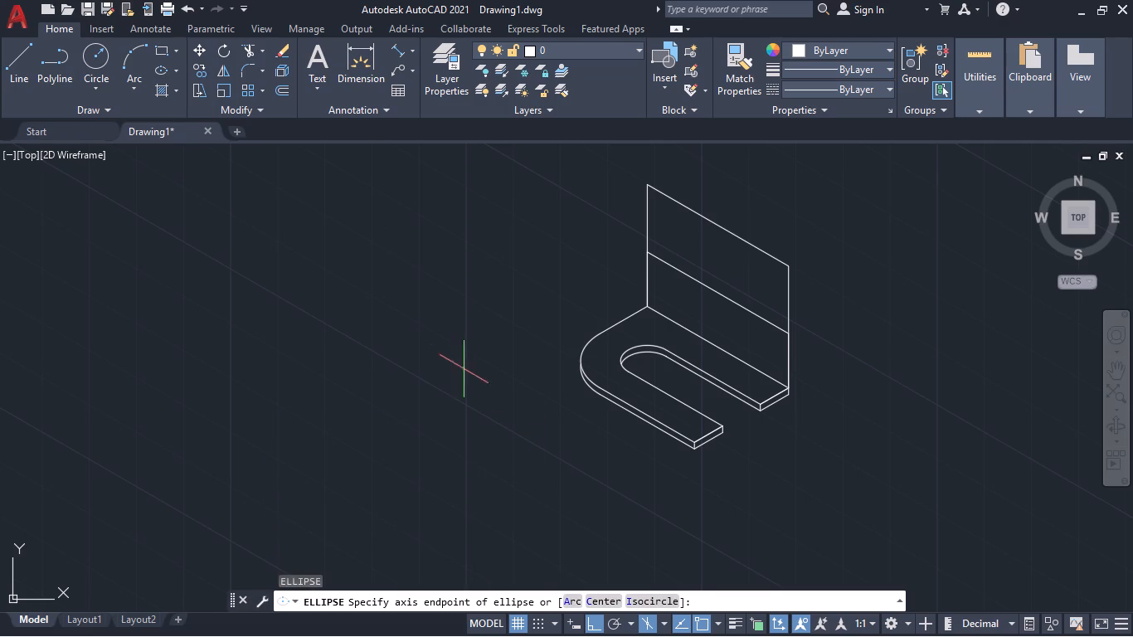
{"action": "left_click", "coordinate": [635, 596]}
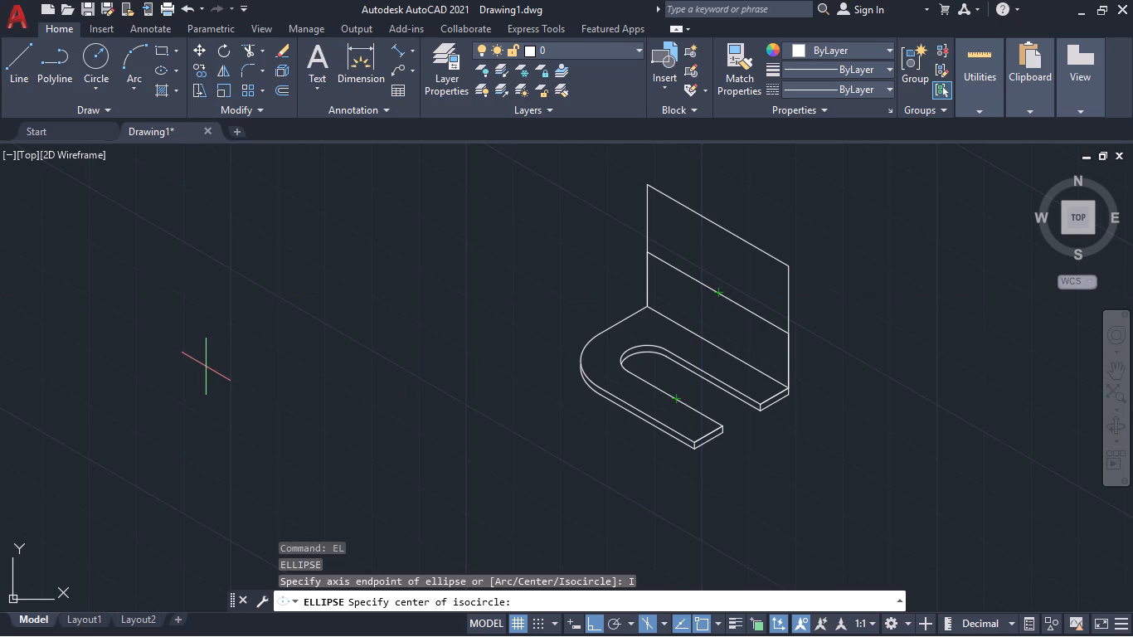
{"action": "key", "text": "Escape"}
Draw connected lines from the upright plate's lower right corner: 1 back along its bottom edge, and 1 straight up.
{"action": "left_click", "coordinate": [17, 61]}
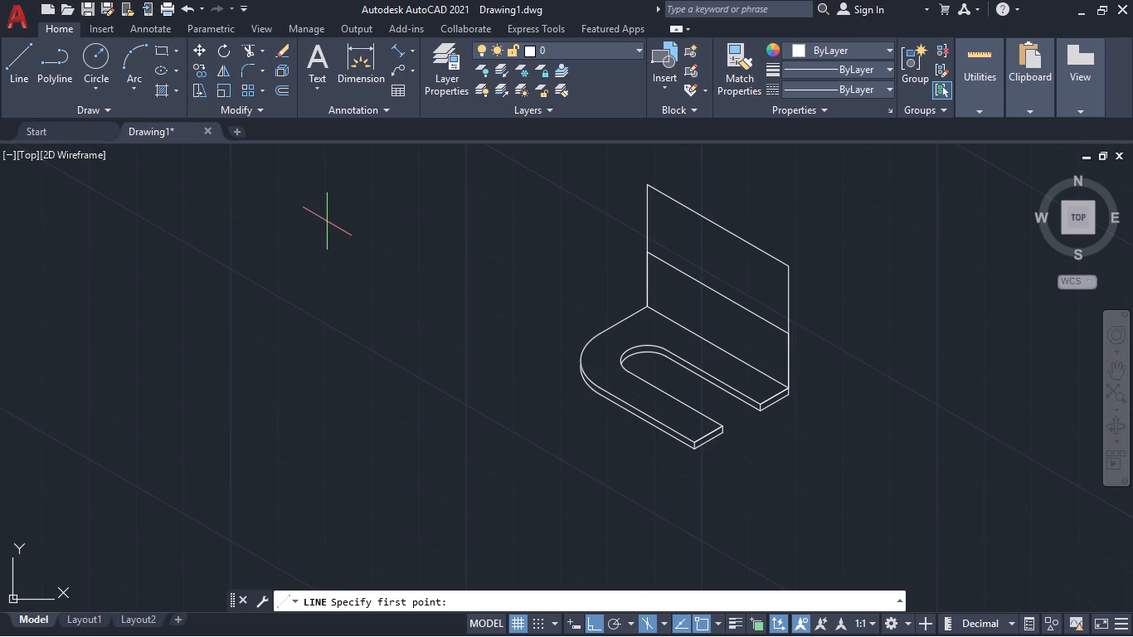
{"action": "left_click", "coordinate": [785, 383]}
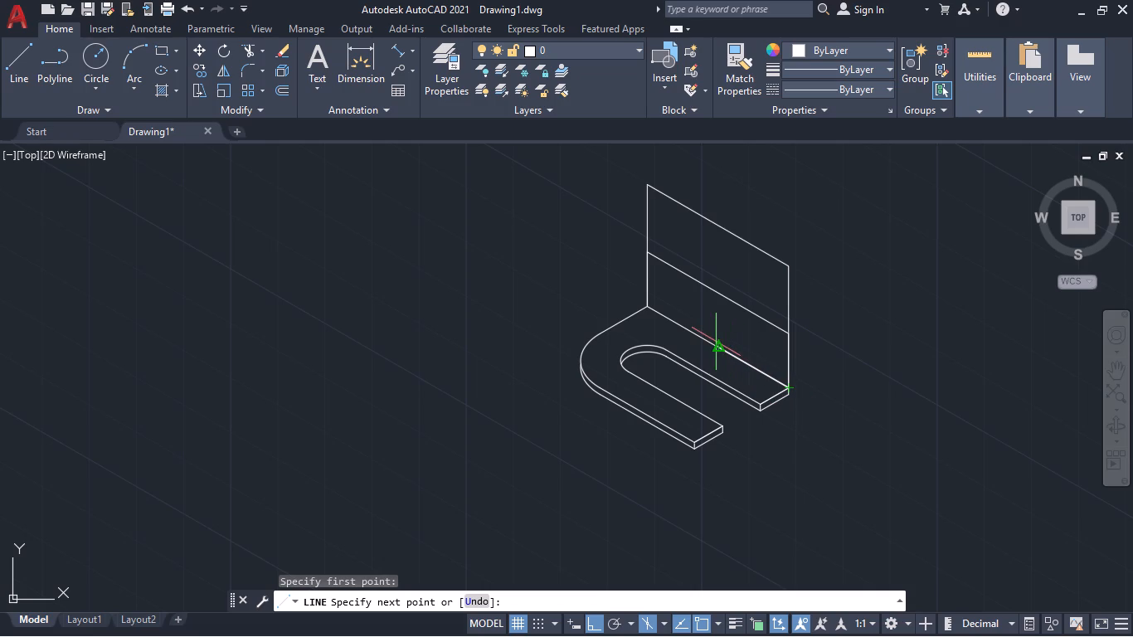
{"action": "key", "text": "1"}
{"action": "key", "text": "Return"}
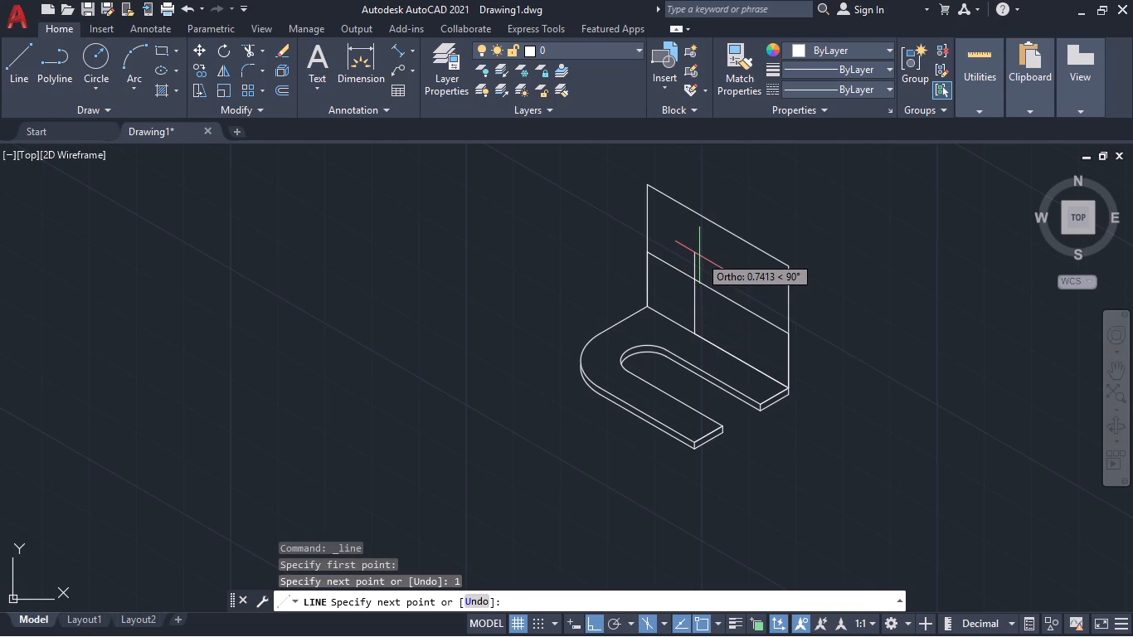
{"action": "key", "text": "1"}
{"action": "key", "text": "Return"}
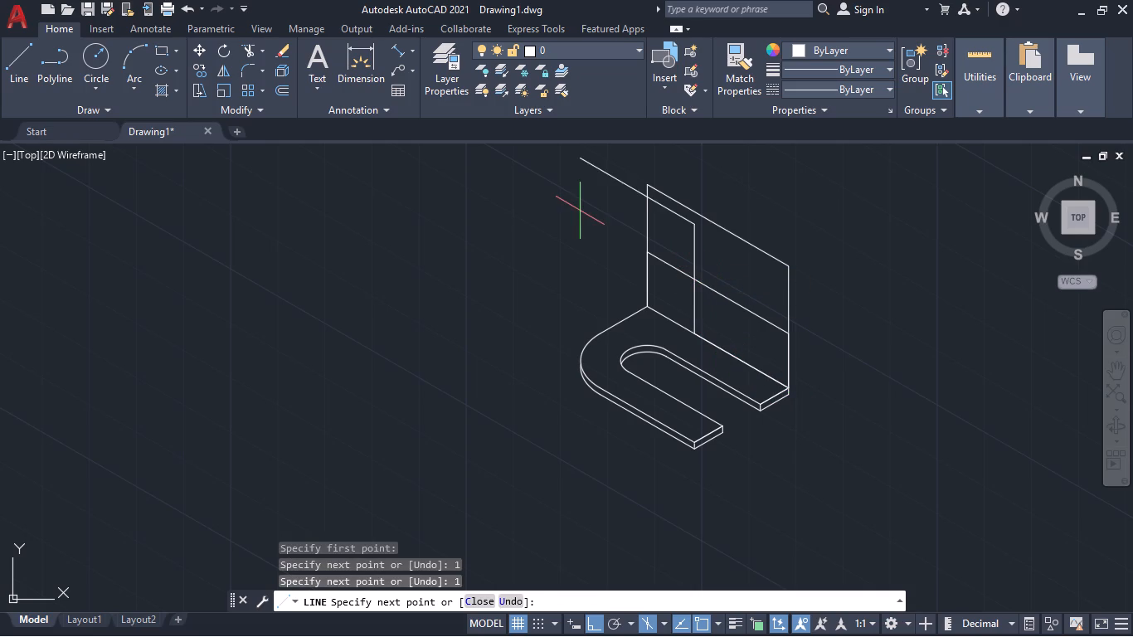
{"action": "key", "text": "Escape"}
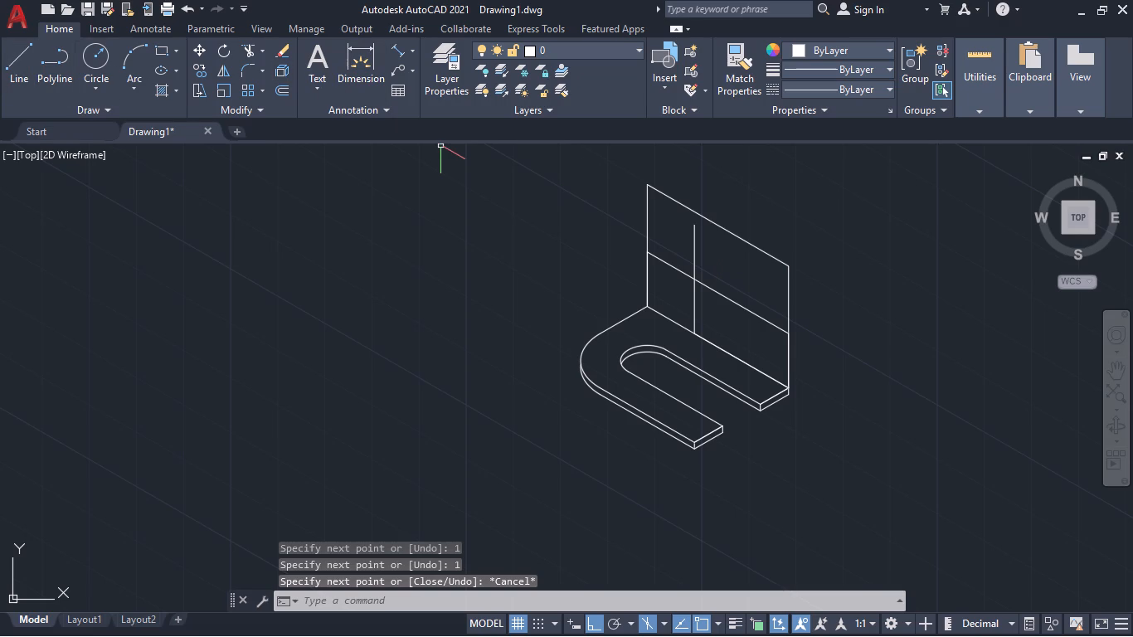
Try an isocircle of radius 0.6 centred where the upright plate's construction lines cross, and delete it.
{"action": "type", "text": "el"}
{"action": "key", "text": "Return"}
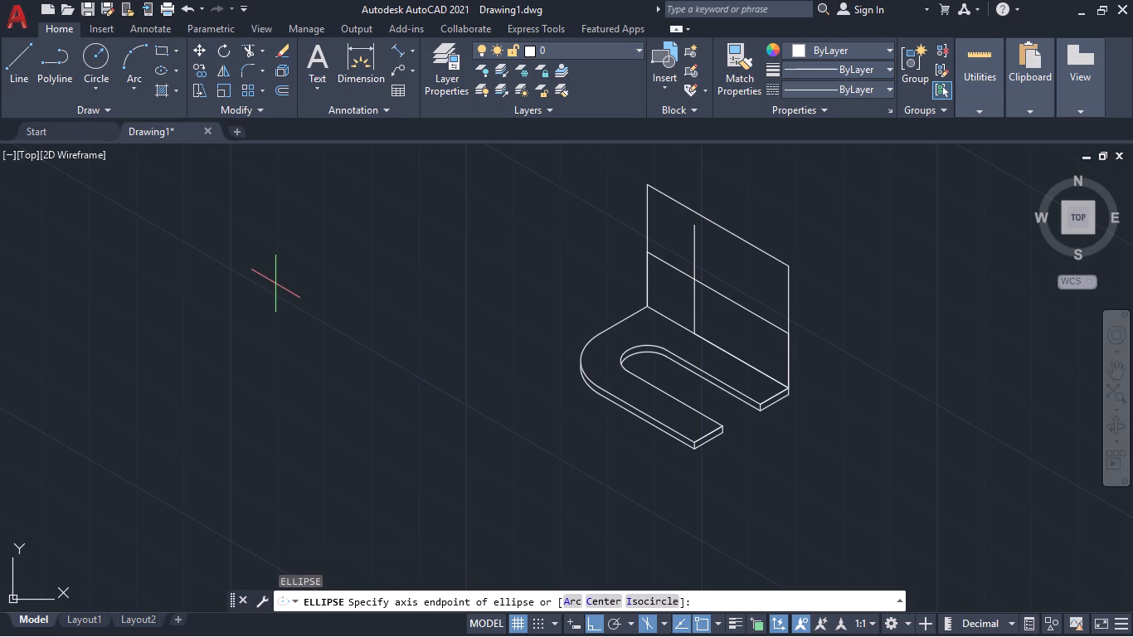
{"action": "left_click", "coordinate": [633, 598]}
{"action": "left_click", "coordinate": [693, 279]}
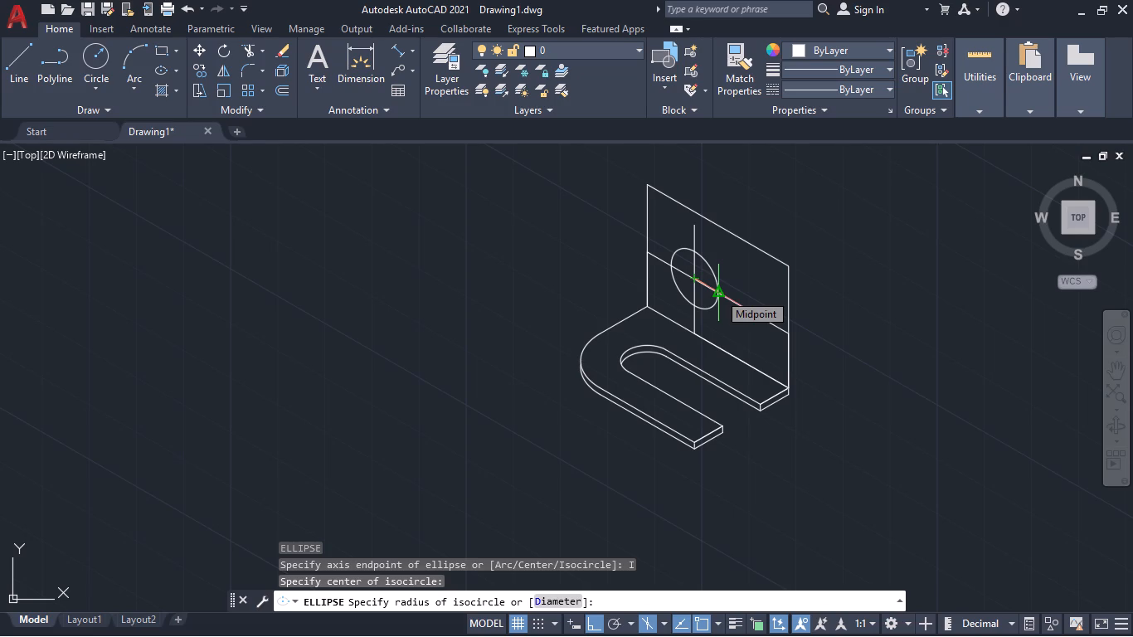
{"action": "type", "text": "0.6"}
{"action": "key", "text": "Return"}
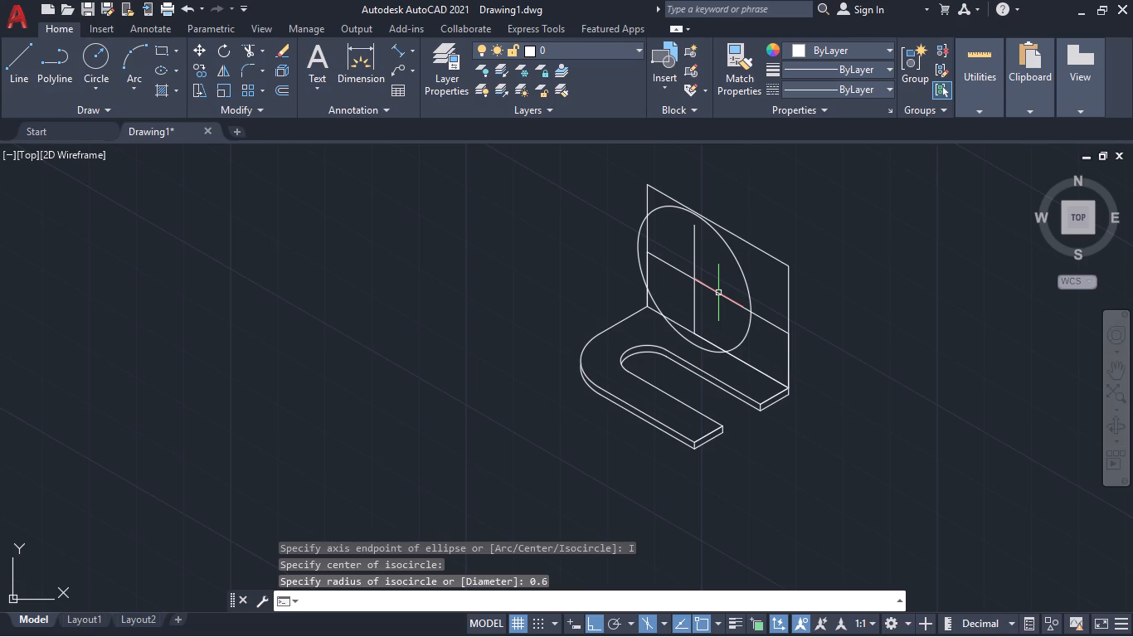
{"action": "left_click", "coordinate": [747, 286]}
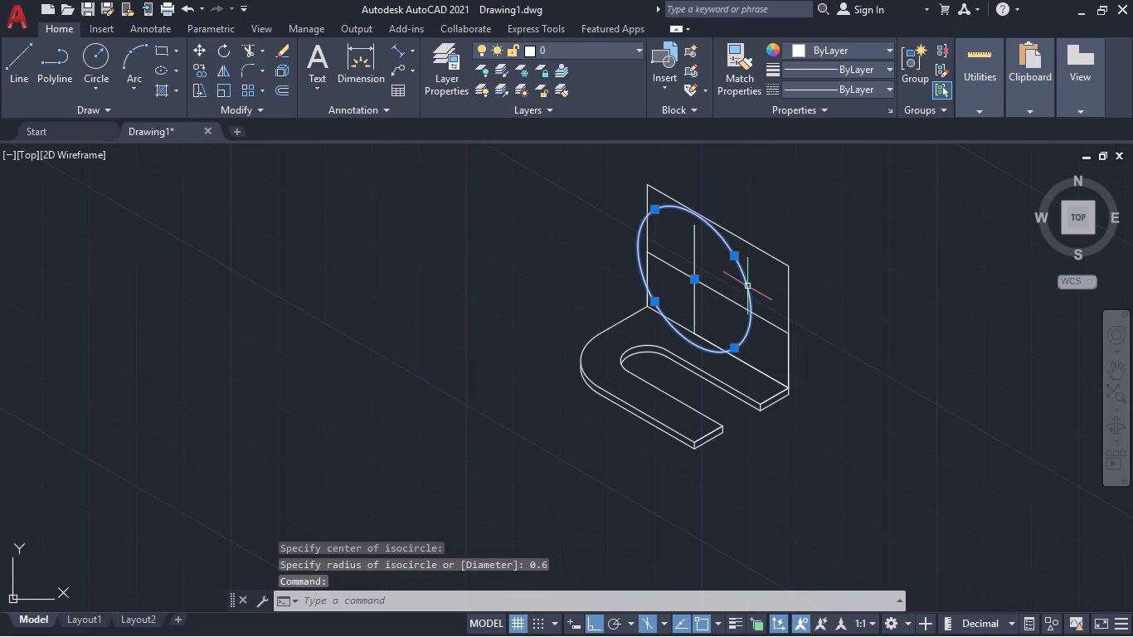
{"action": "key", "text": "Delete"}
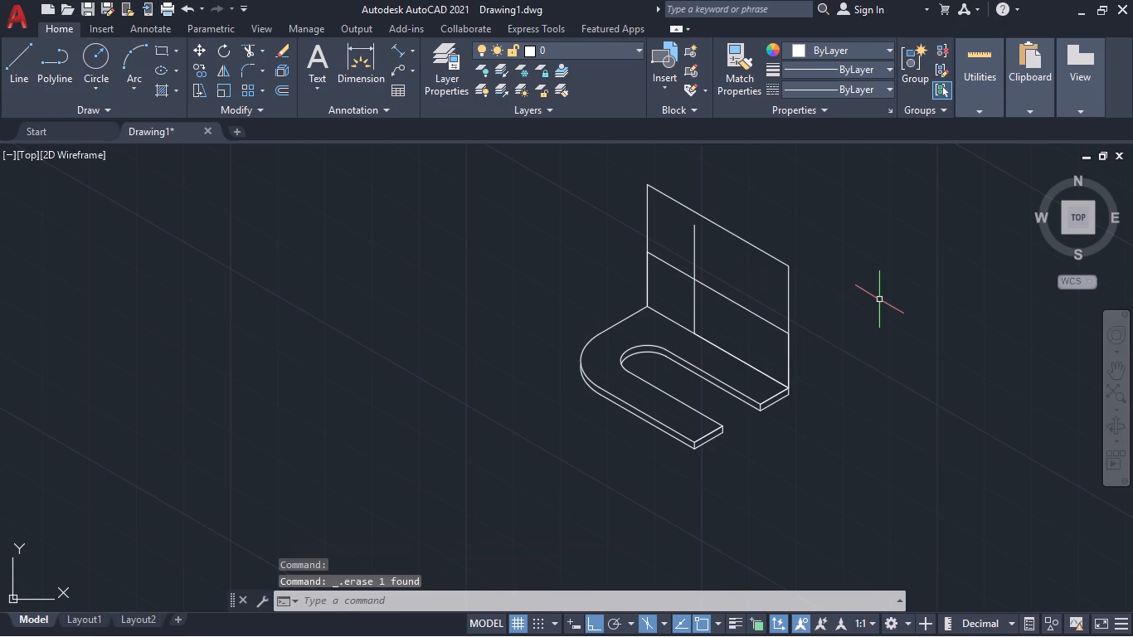
Draw an isocircle of diameter 0.62 centred where the upright plate's construction lines cross.
{"action": "type", "text": "el"}
{"action": "key", "text": "Return"}
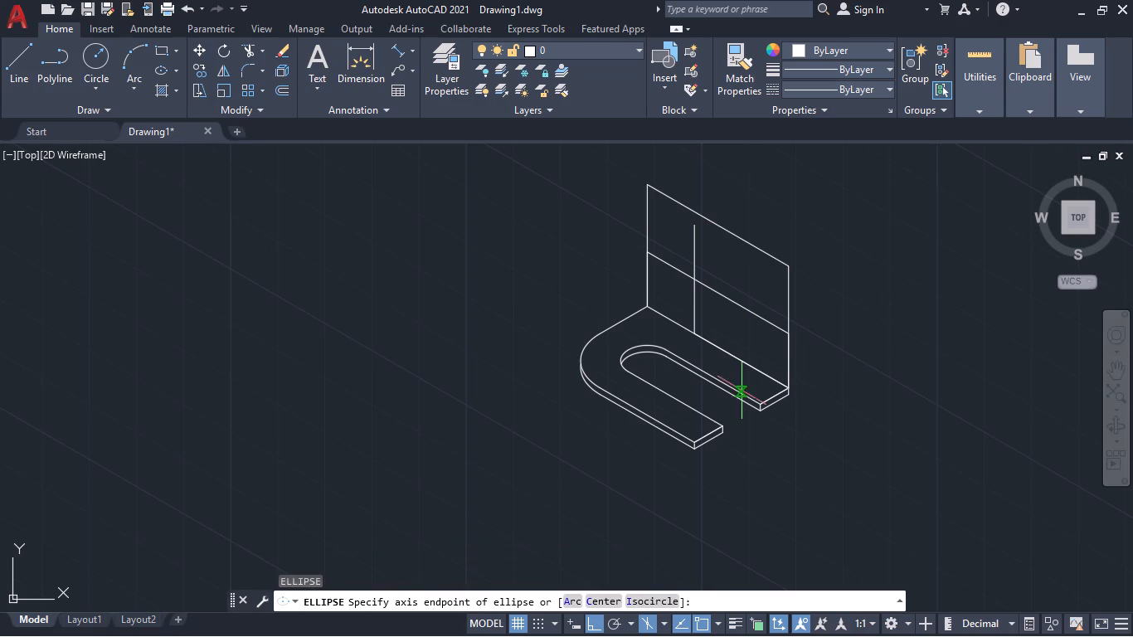
{"action": "left_click", "coordinate": [635, 598]}
{"action": "left_click", "coordinate": [692, 281]}
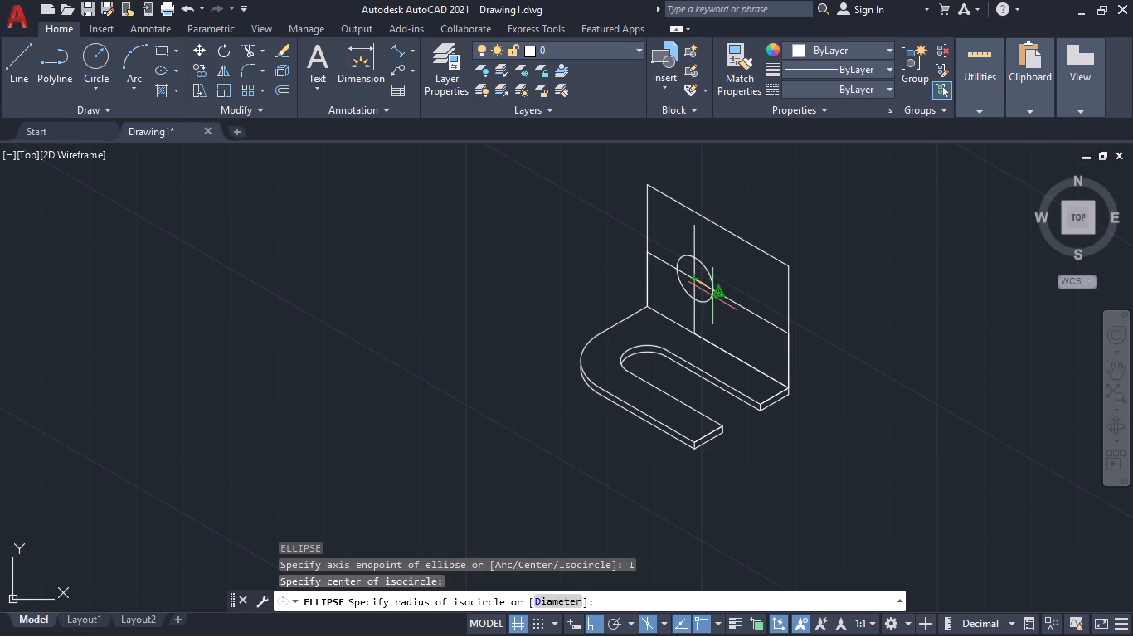
{"action": "left_click", "coordinate": [538, 600]}
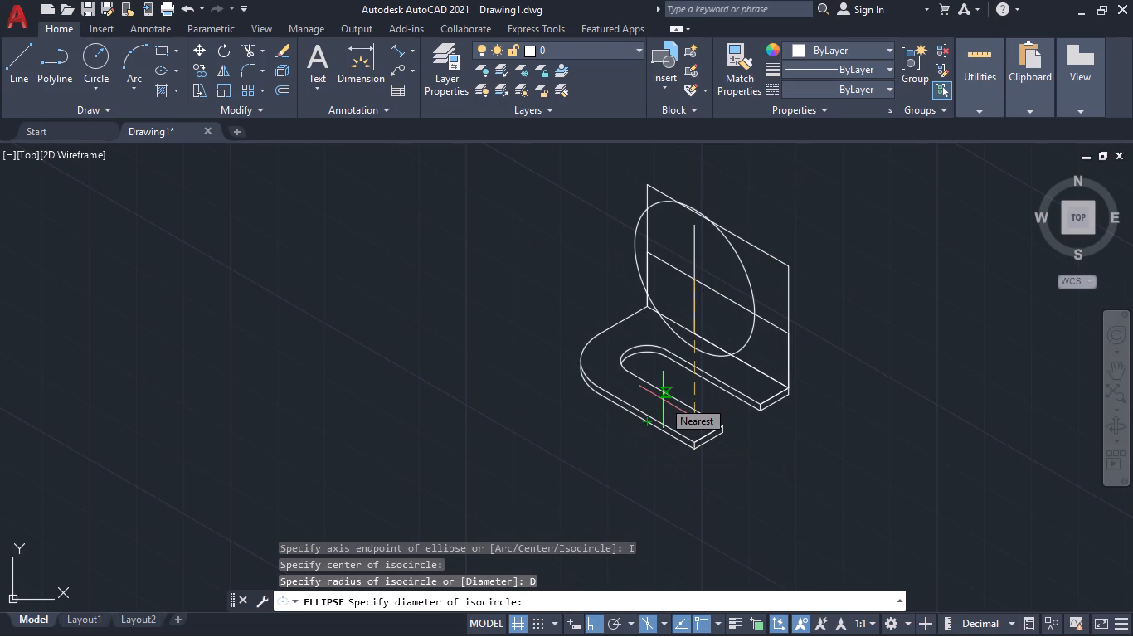
{"action": "type", "text": ".62"}
{"action": "key", "text": "Return"}
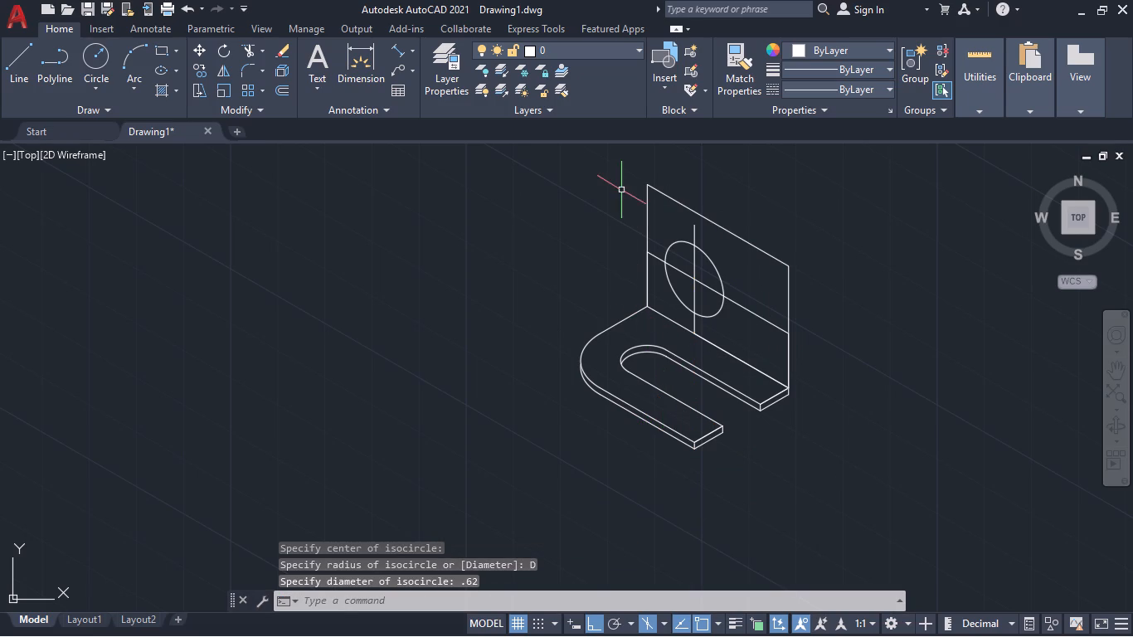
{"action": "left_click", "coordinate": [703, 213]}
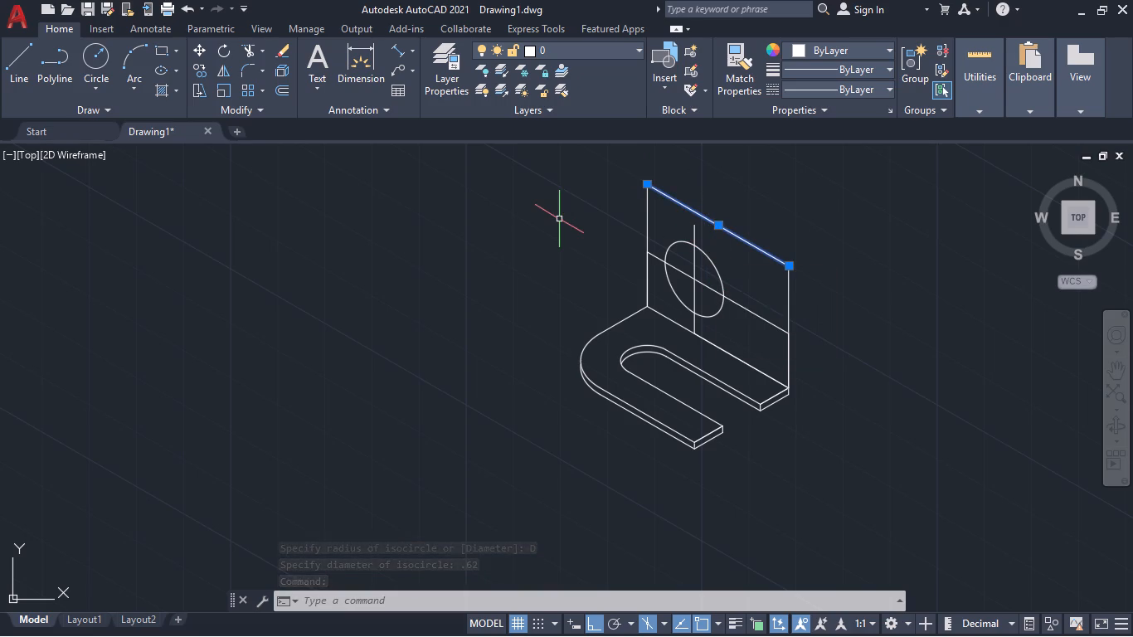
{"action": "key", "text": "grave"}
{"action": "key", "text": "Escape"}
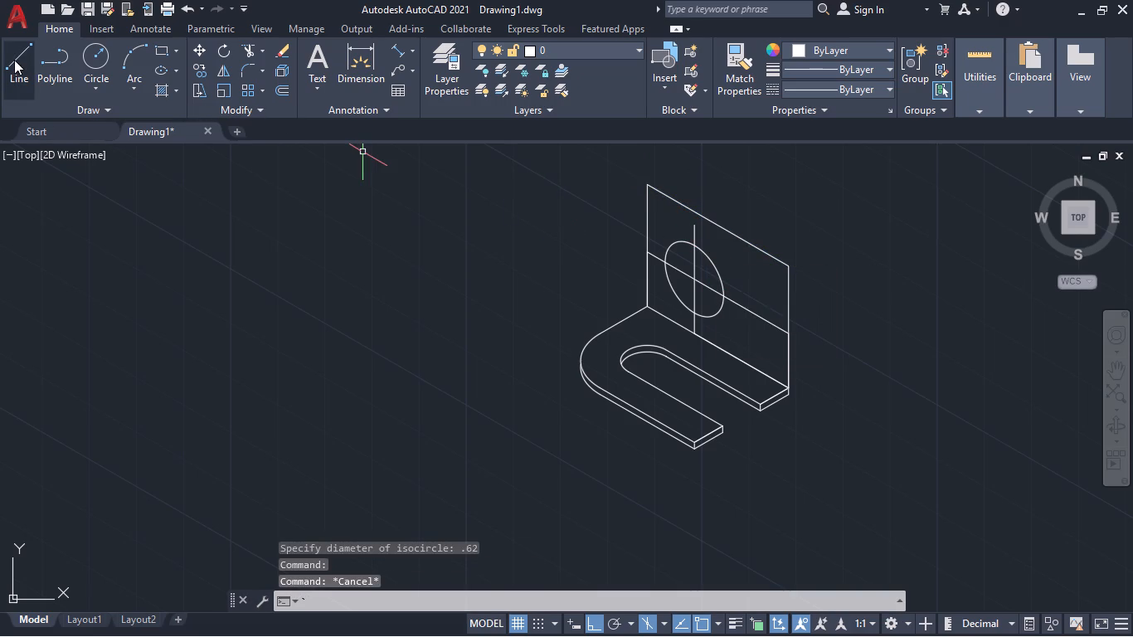
Start a line at the upright plate's upper right corner and switch to the right isoplane.
{"action": "left_click", "coordinate": [14, 58]}
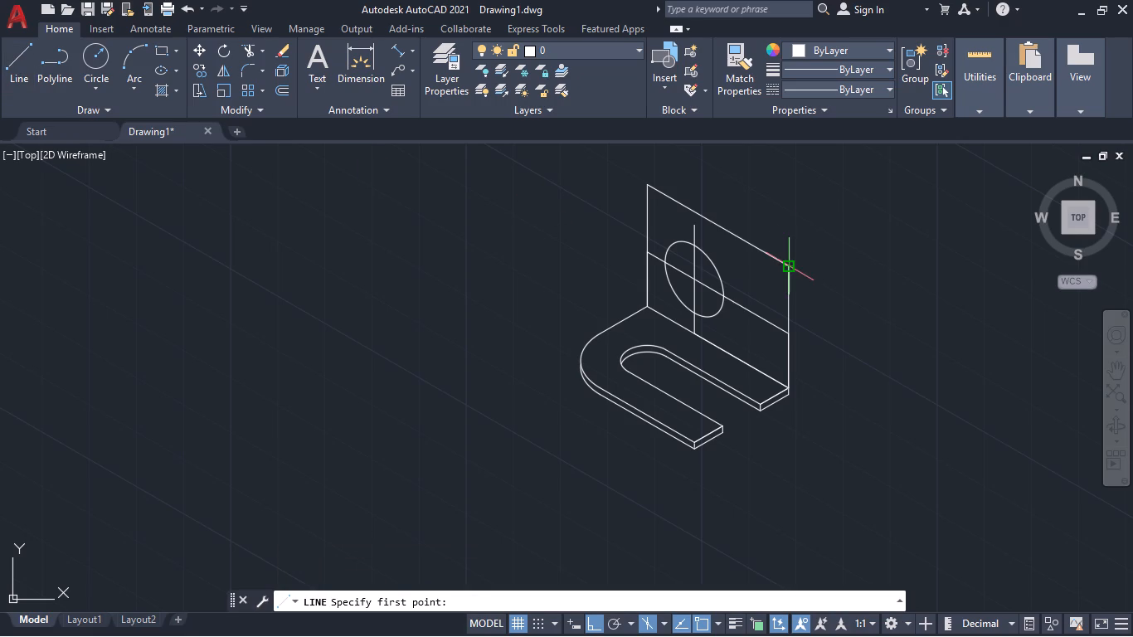
{"action": "left_click", "coordinate": [786, 268]}
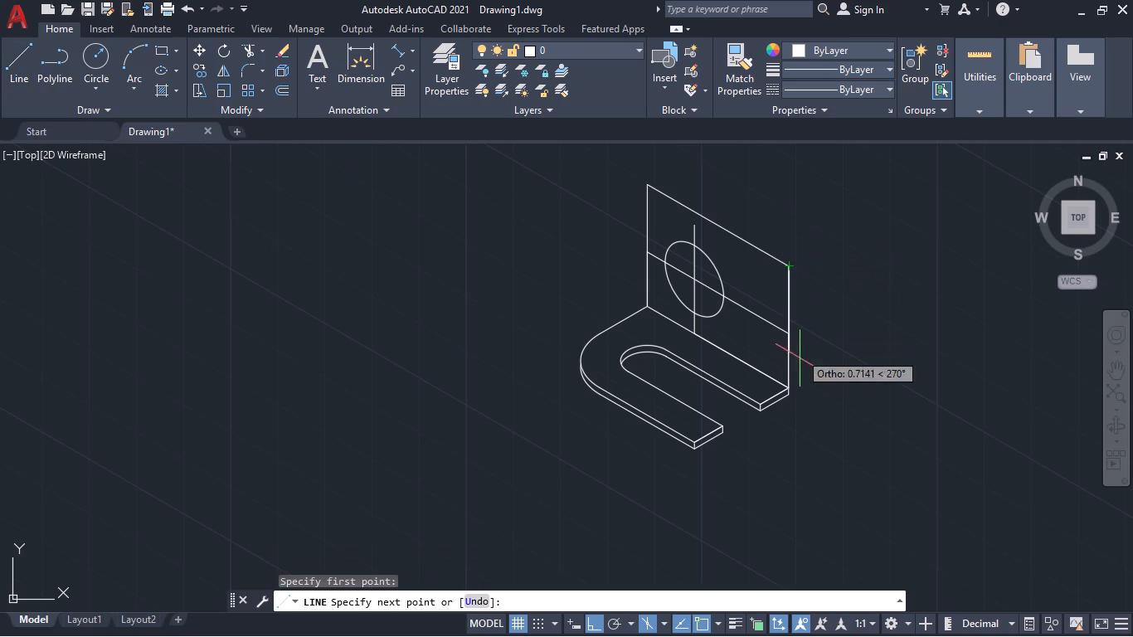
{"action": "left_click", "coordinate": [665, 619]}
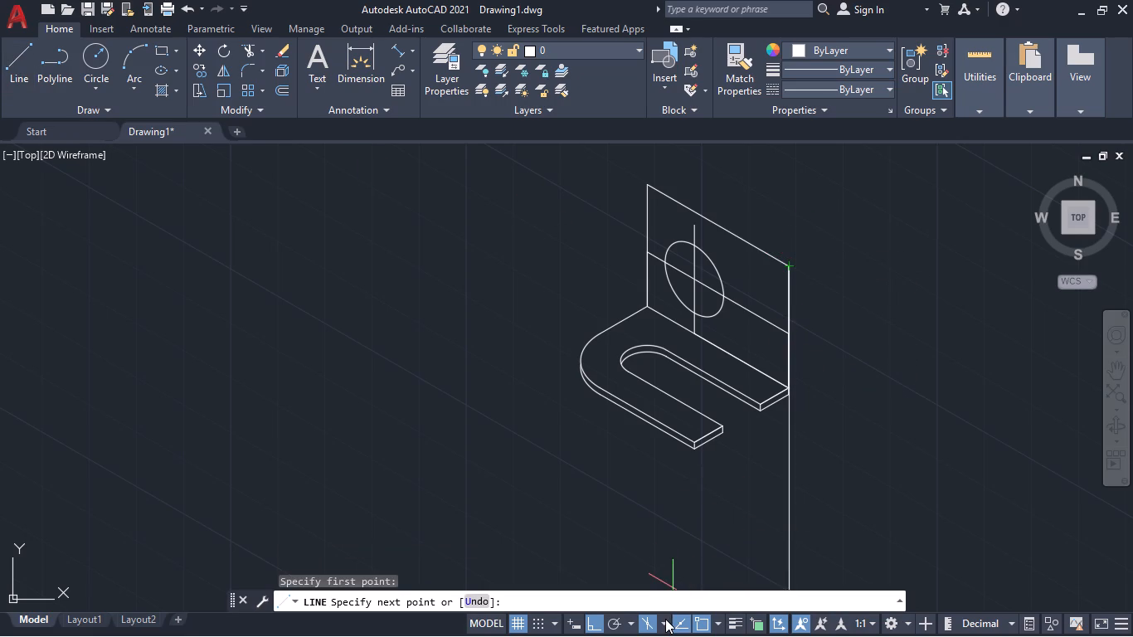
{"action": "left_click", "coordinate": [672, 598]}
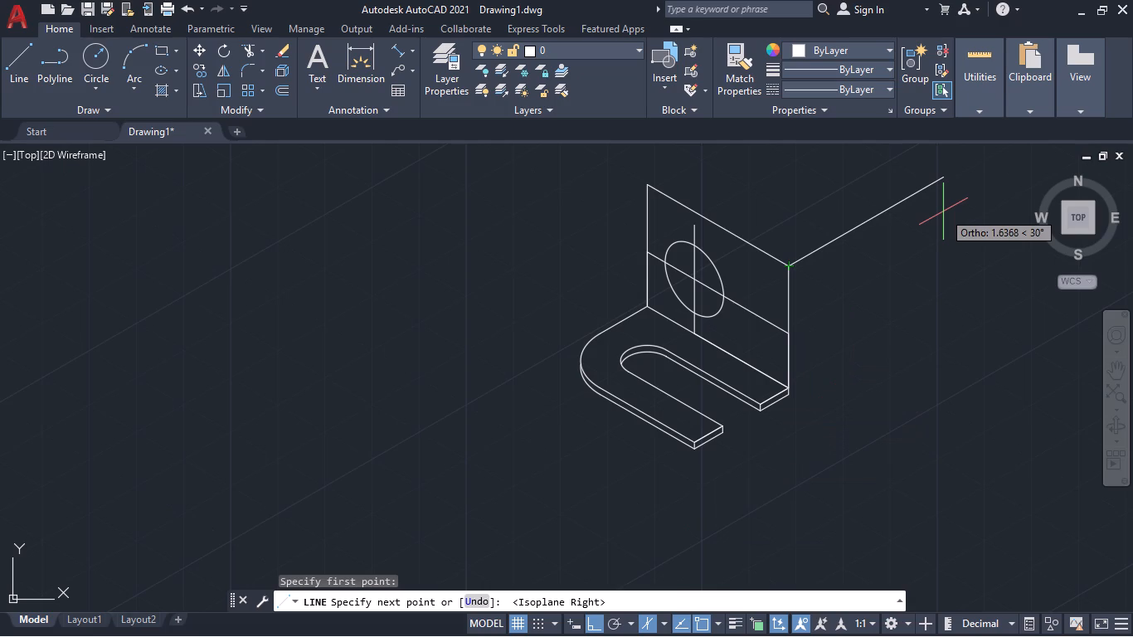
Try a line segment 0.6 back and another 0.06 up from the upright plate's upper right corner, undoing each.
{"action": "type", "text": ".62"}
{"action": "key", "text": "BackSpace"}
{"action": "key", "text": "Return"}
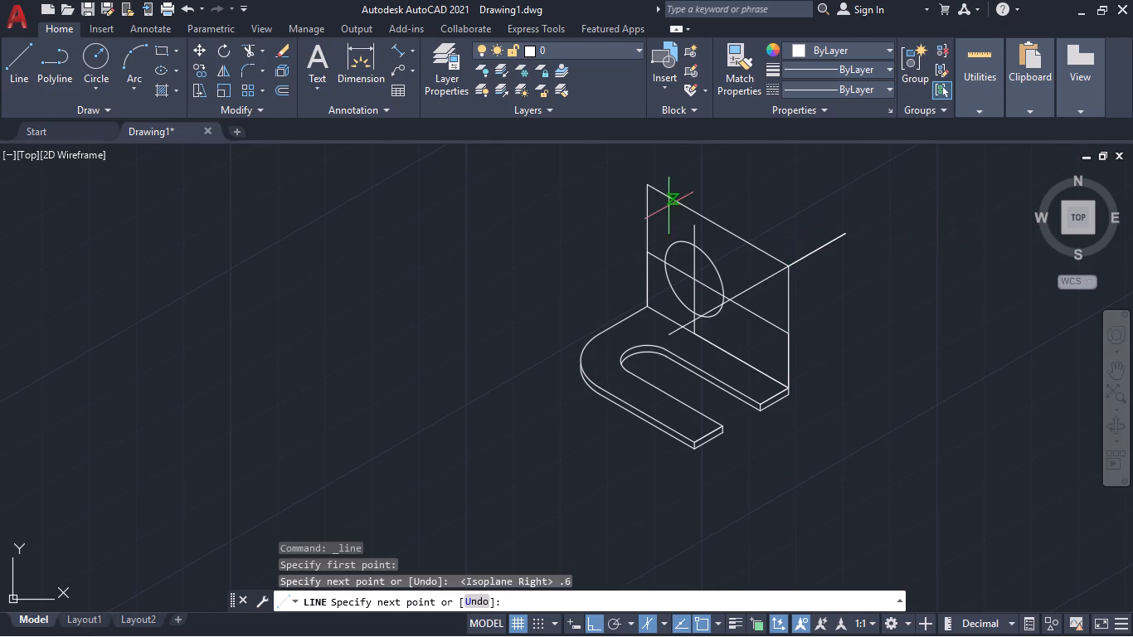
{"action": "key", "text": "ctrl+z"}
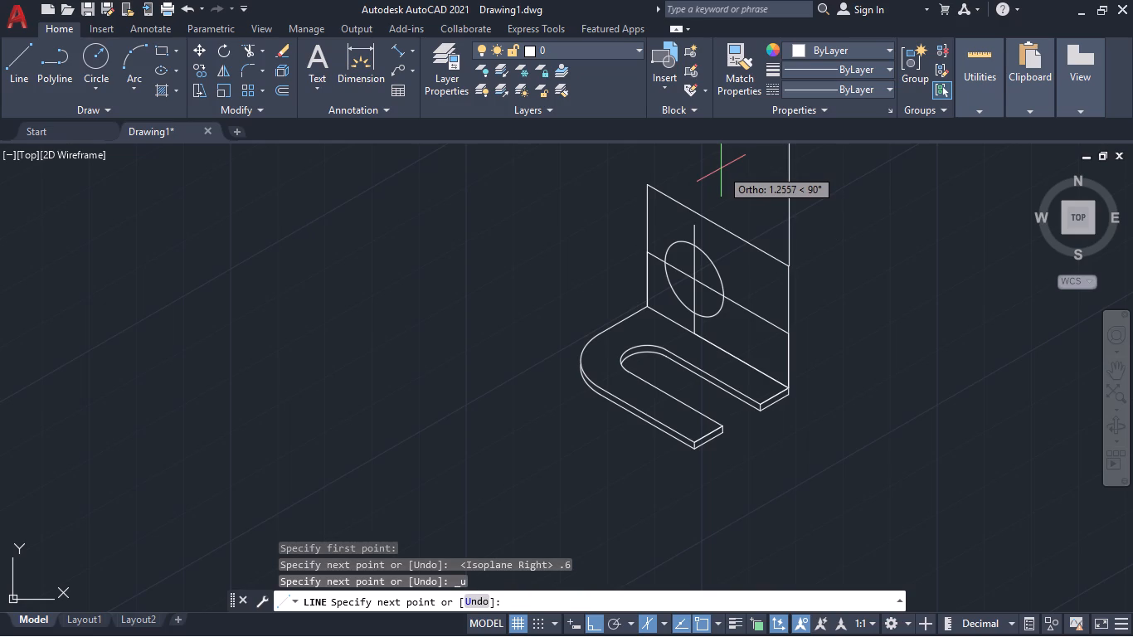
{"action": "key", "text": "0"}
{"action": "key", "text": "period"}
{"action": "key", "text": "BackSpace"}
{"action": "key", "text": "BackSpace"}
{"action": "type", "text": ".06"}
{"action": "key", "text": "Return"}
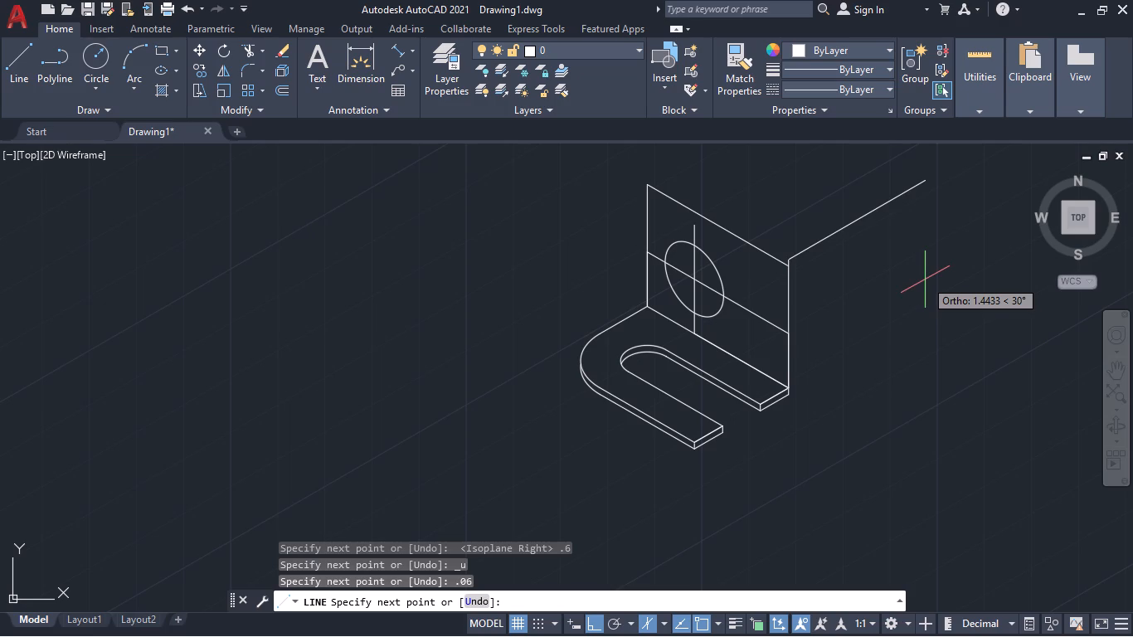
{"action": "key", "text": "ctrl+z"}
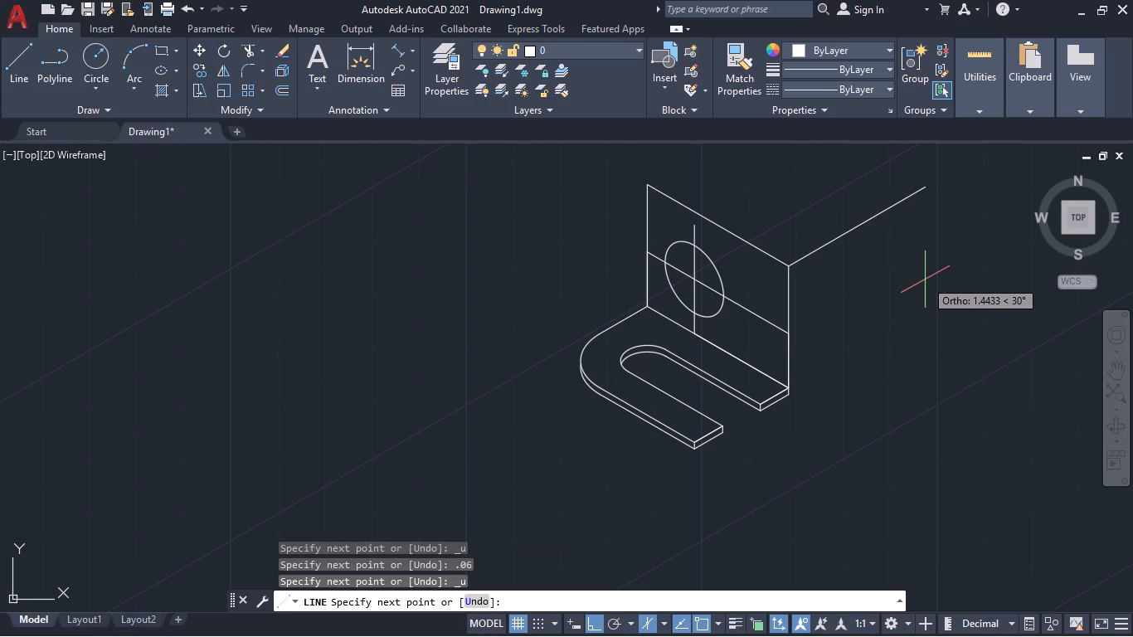
Draw connected thickness lines from that corner: 0.06 back, 1.5 along the top edge on the left isoplane, and about 0.25 down.
{"action": "type", "text": ".06"}
{"action": "key", "text": "Return"}
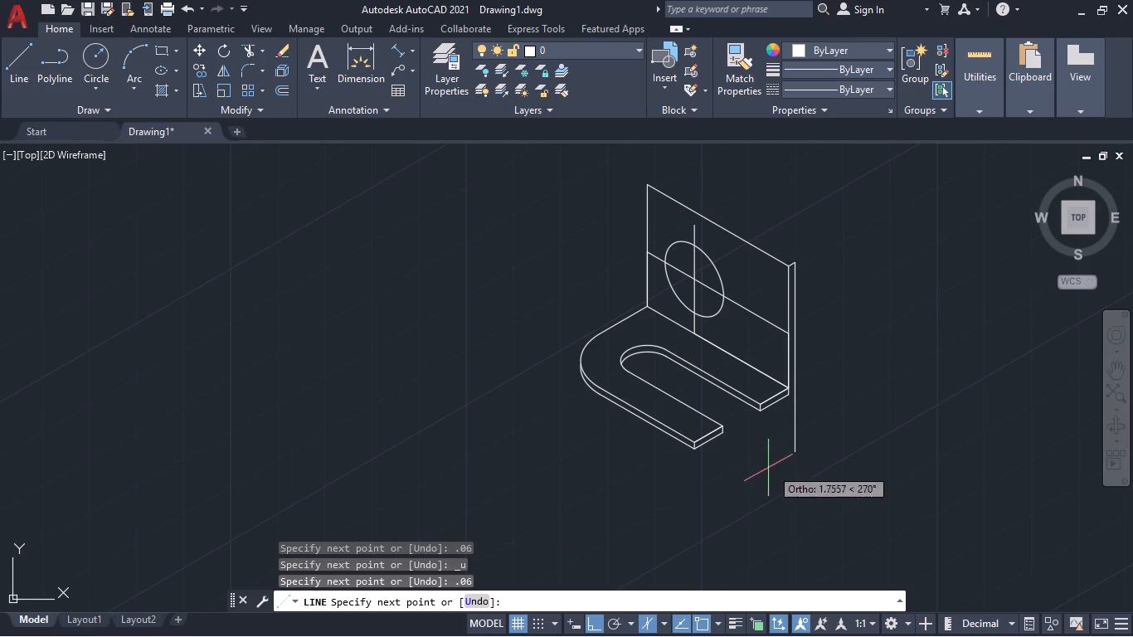
{"action": "left_click", "coordinate": [664, 621]}
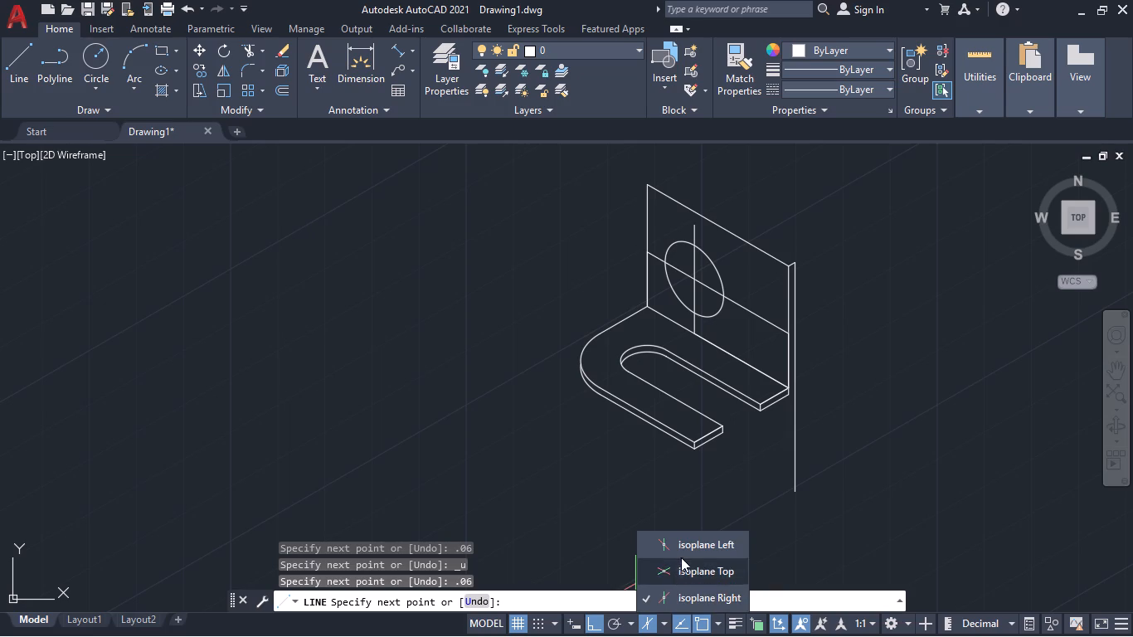
{"action": "left_click", "coordinate": [683, 547]}
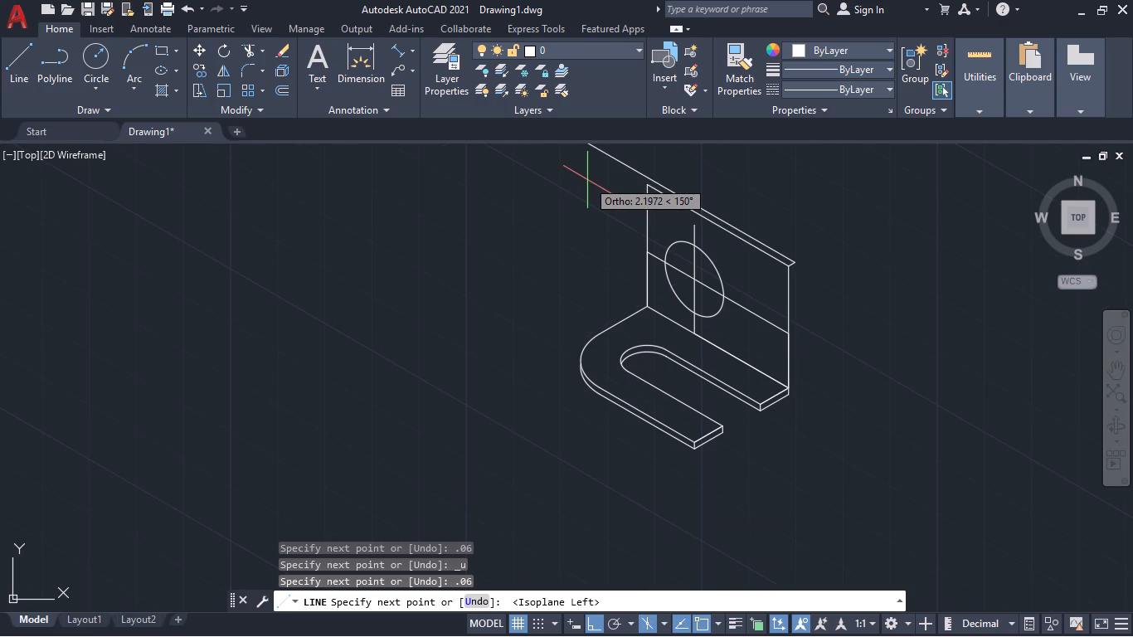
{"action": "type", "text": "1.5"}
{"action": "key", "text": "Return"}
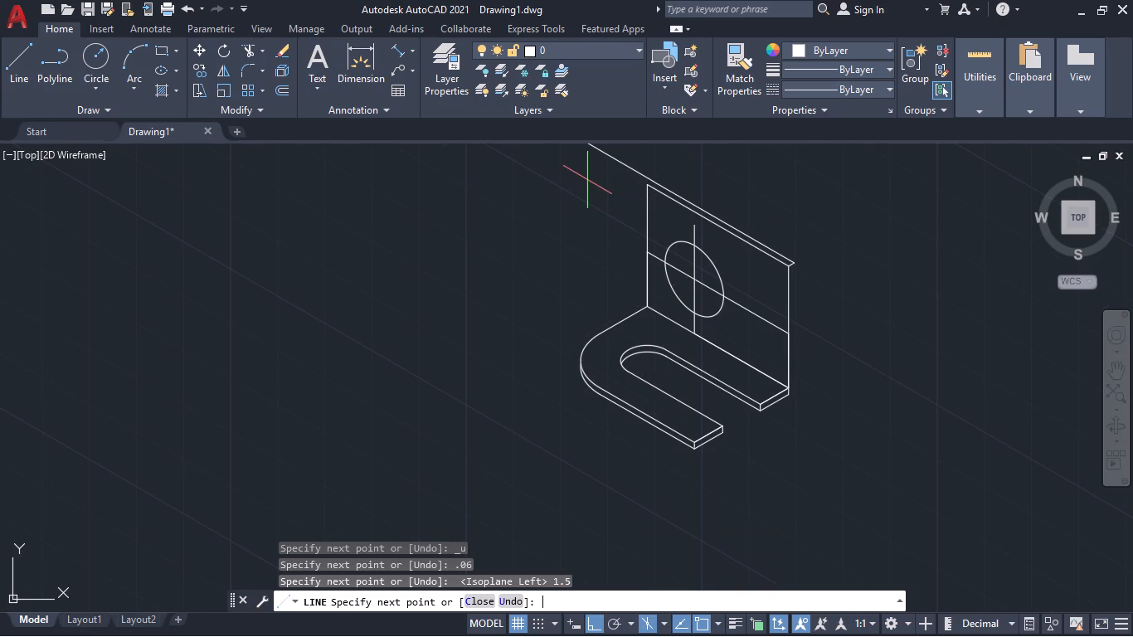
{"action": "left_click", "coordinate": [628, 194]}
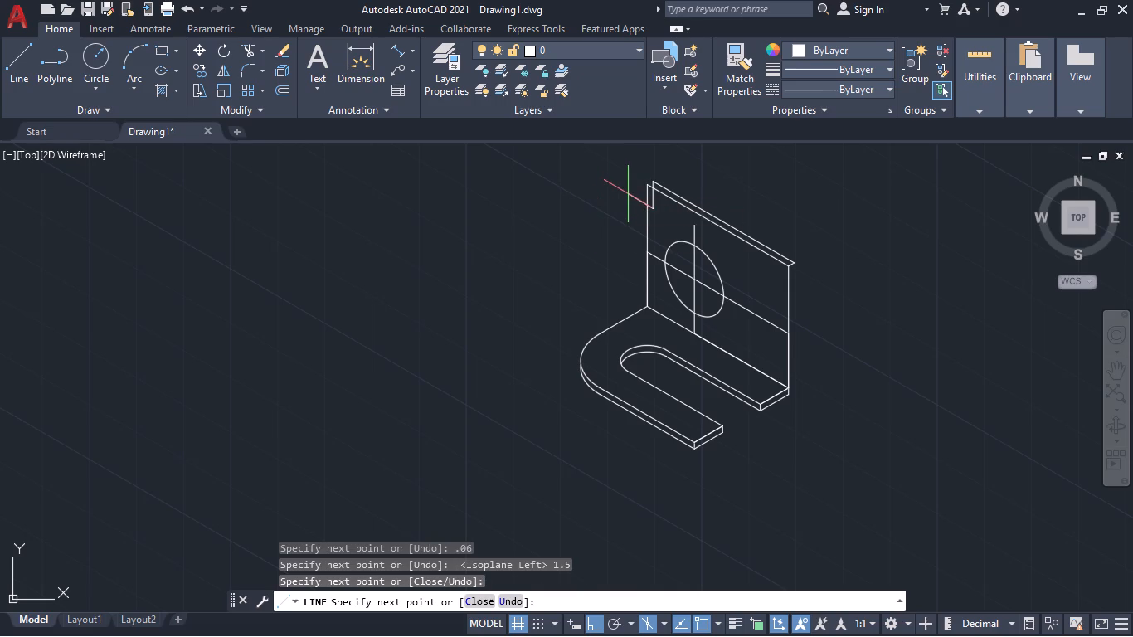
{"action": "key", "text": "space"}
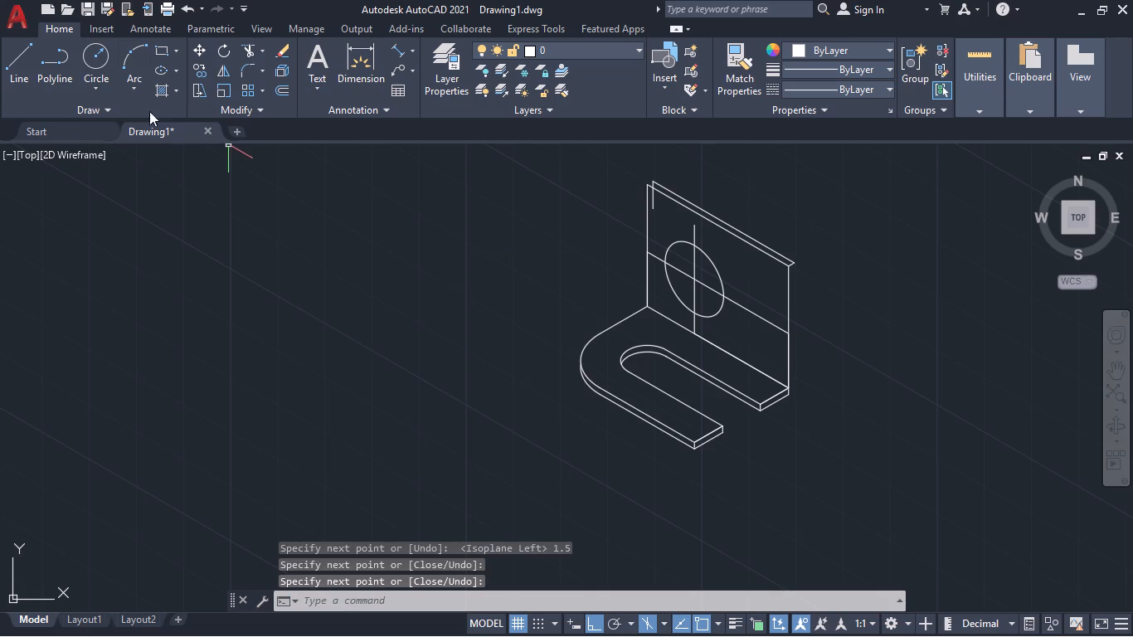
Draw an isocircle of radius 0.62 concentric with the upright plate's hole.
{"action": "type", "text": "el"}
{"action": "key", "text": "Return"}
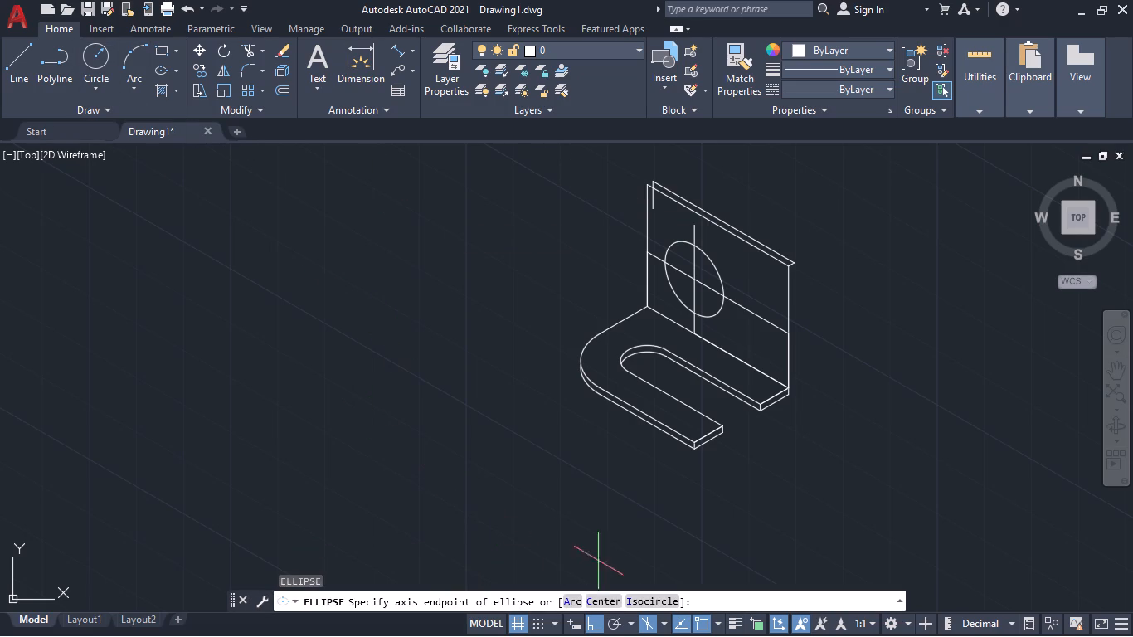
{"action": "left_click", "coordinate": [635, 601]}
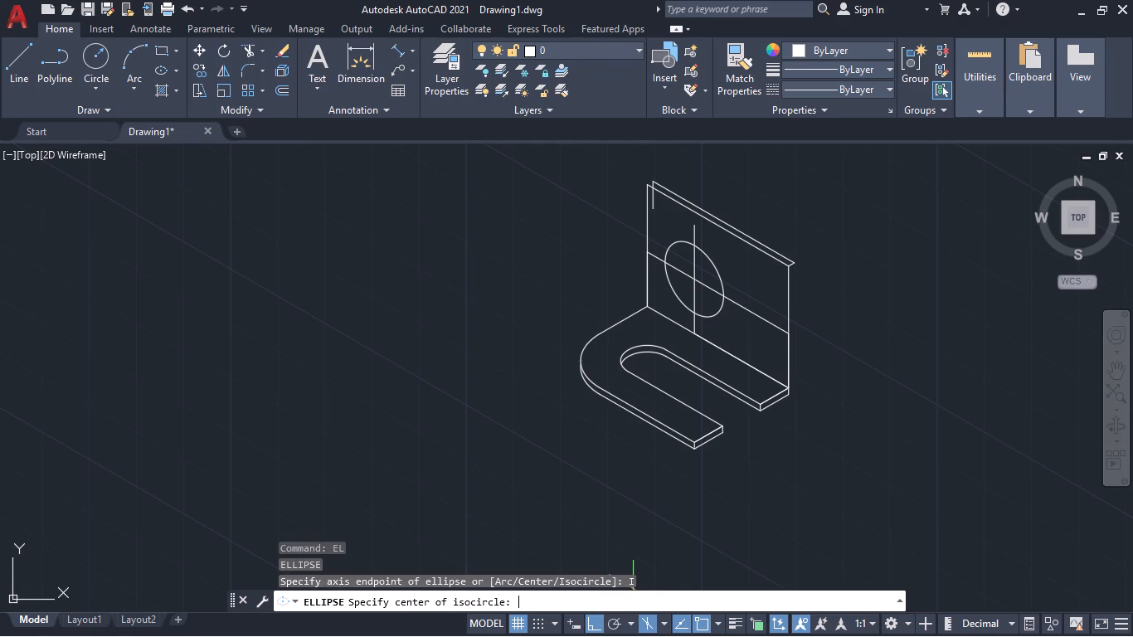
{"action": "left_click", "coordinate": [695, 280]}
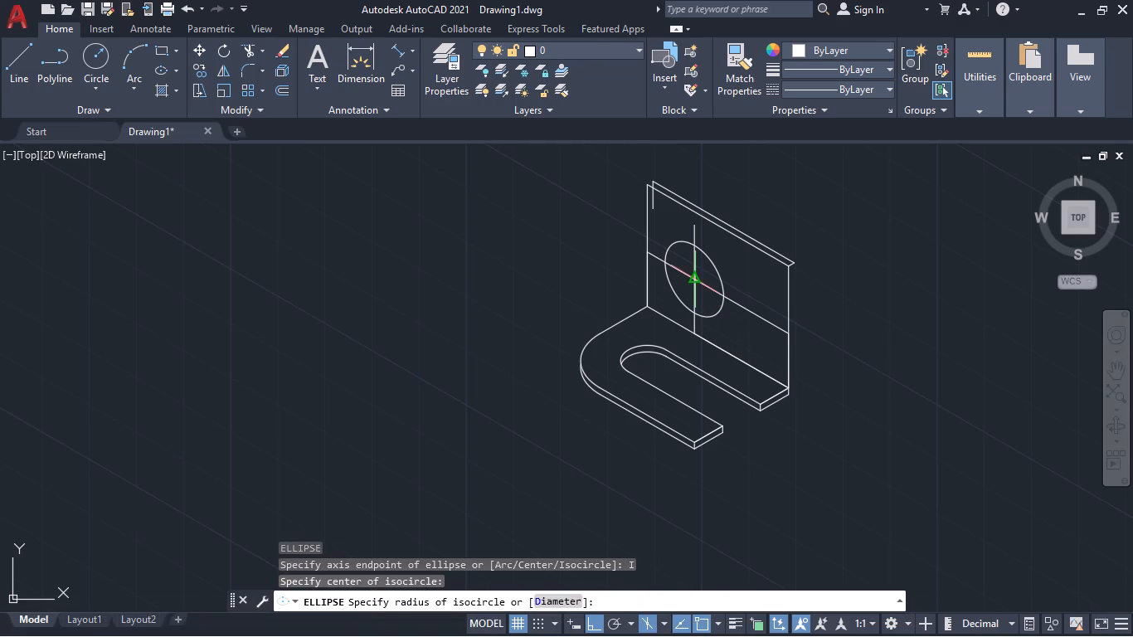
{"action": "type", "text": ".62"}
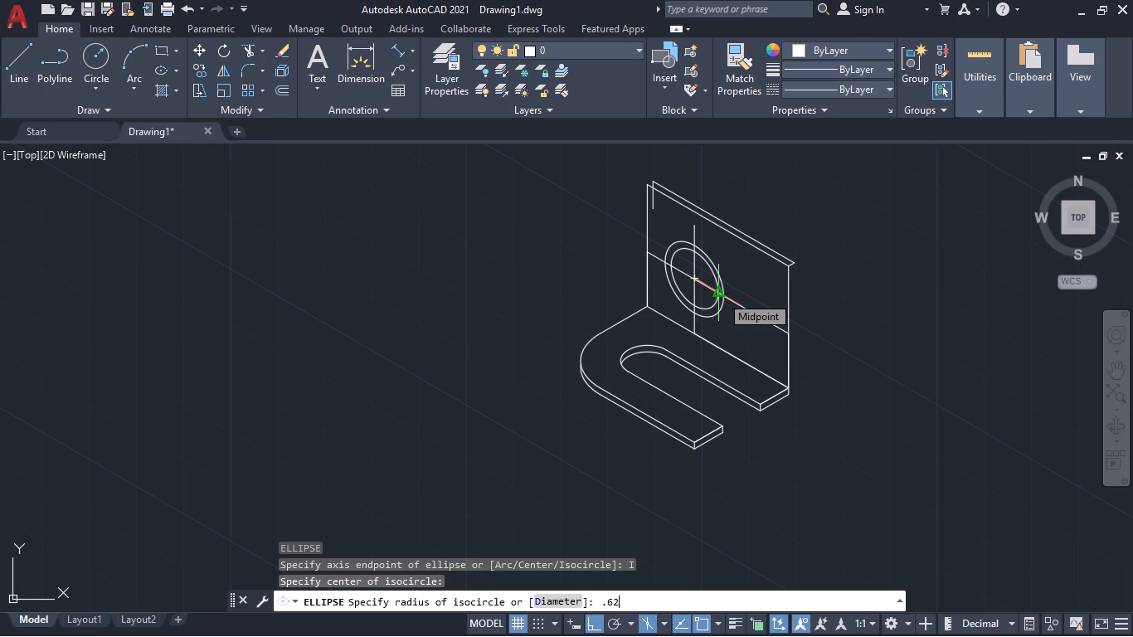
{"action": "key", "text": "Return"}
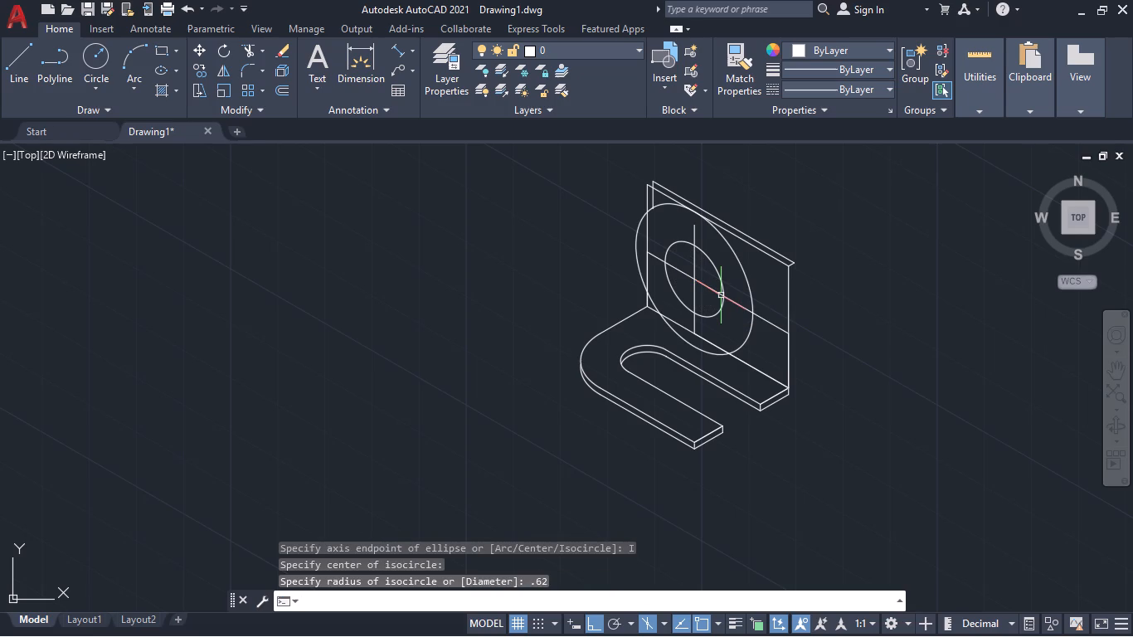
Trim the larger isocircle, leaving only its arc between the upright plate's left edge and top edge.
{"action": "type", "text": "tr"}
{"action": "key", "text": "Return"}
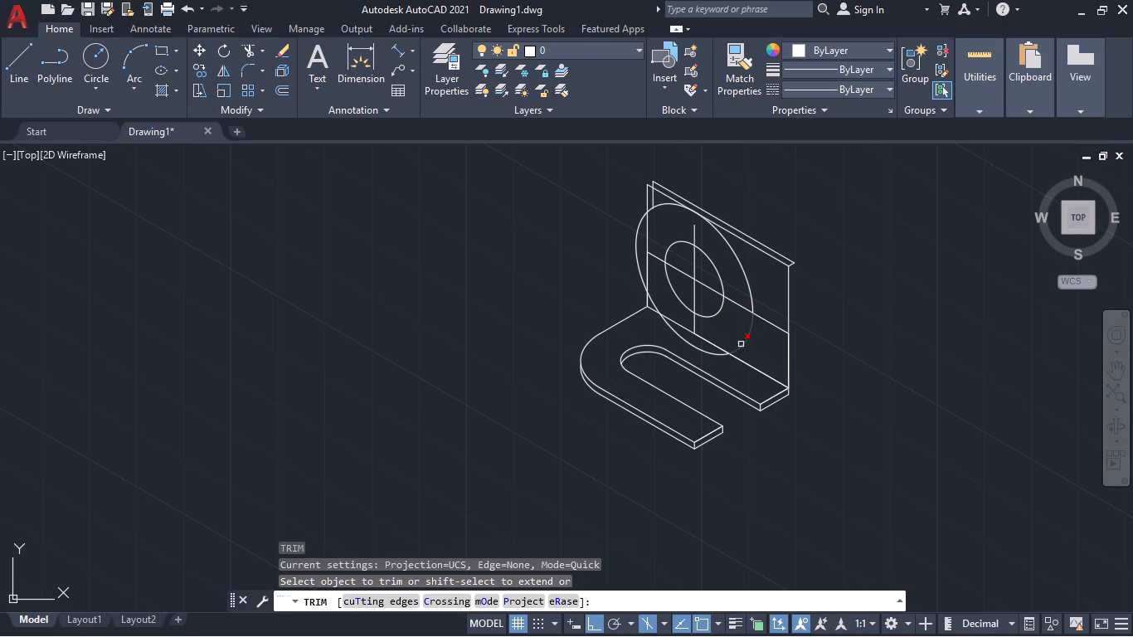
{"action": "left_click", "coordinate": [741, 344]}
{"action": "left_click", "coordinate": [703, 353]}
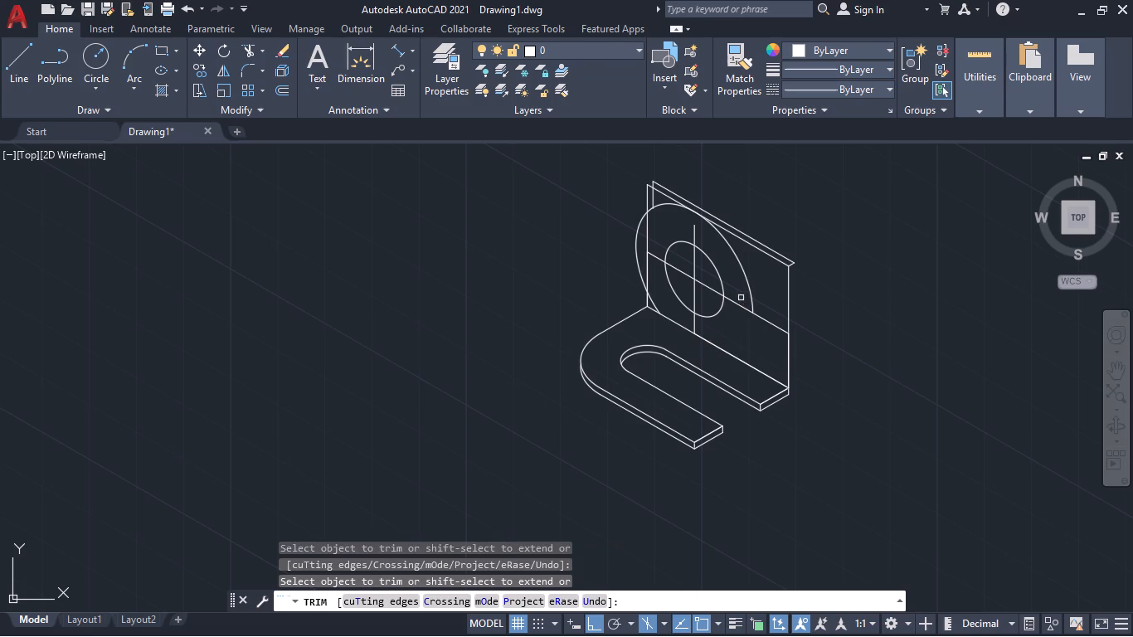
{"action": "left_click", "coordinate": [752, 281]}
{"action": "left_click", "coordinate": [737, 275]}
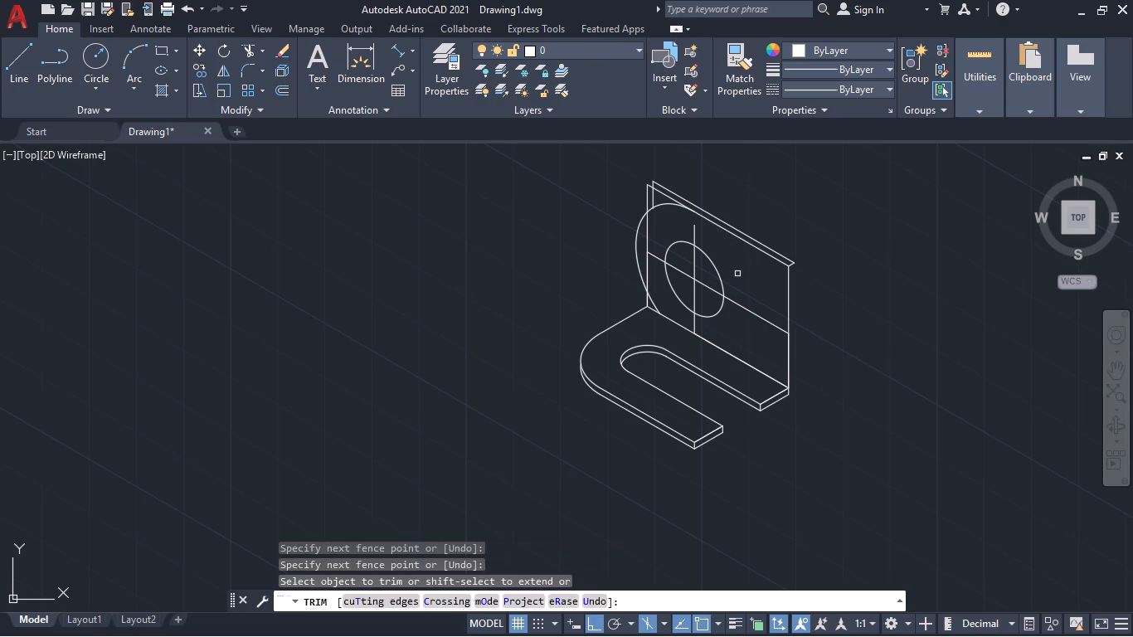
{"action": "left_click", "coordinate": [636, 256]}
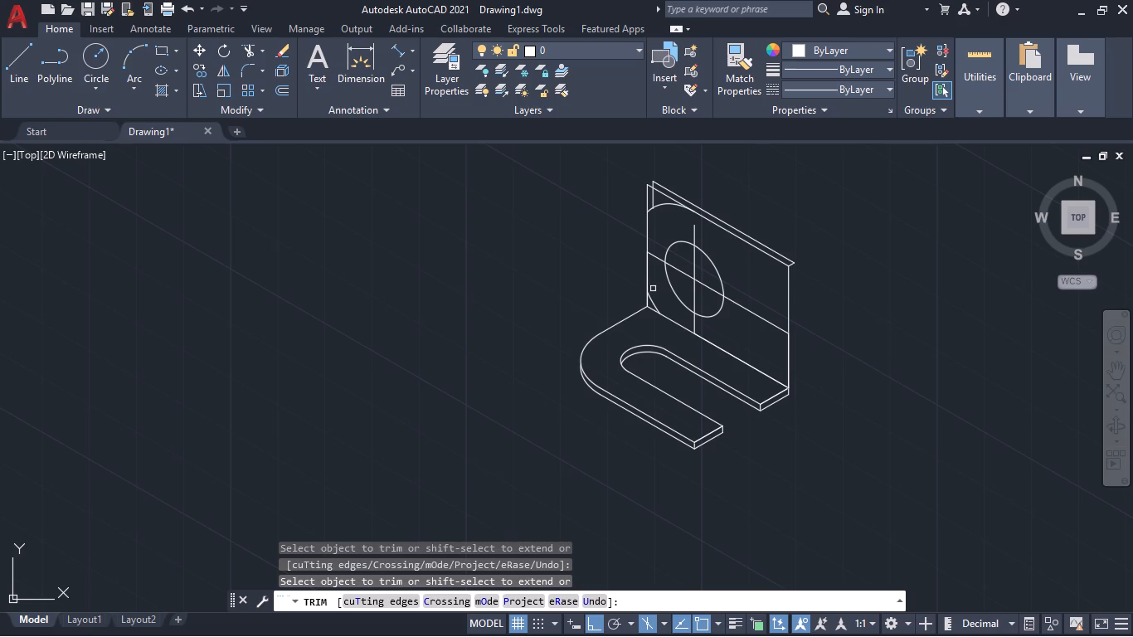
{"action": "left_click", "coordinate": [653, 300]}
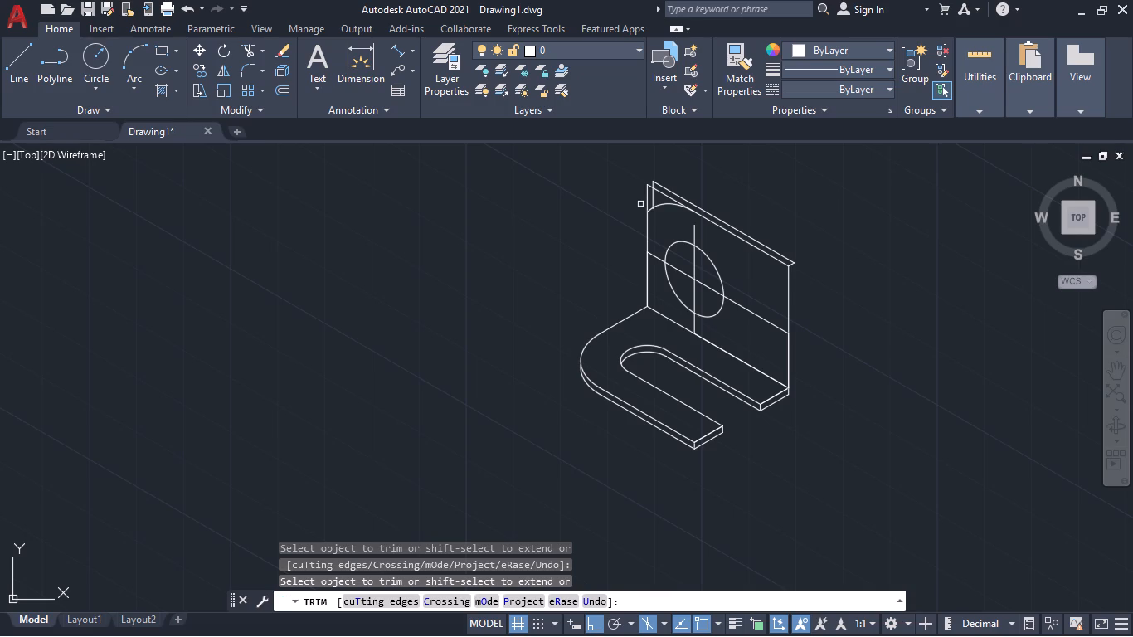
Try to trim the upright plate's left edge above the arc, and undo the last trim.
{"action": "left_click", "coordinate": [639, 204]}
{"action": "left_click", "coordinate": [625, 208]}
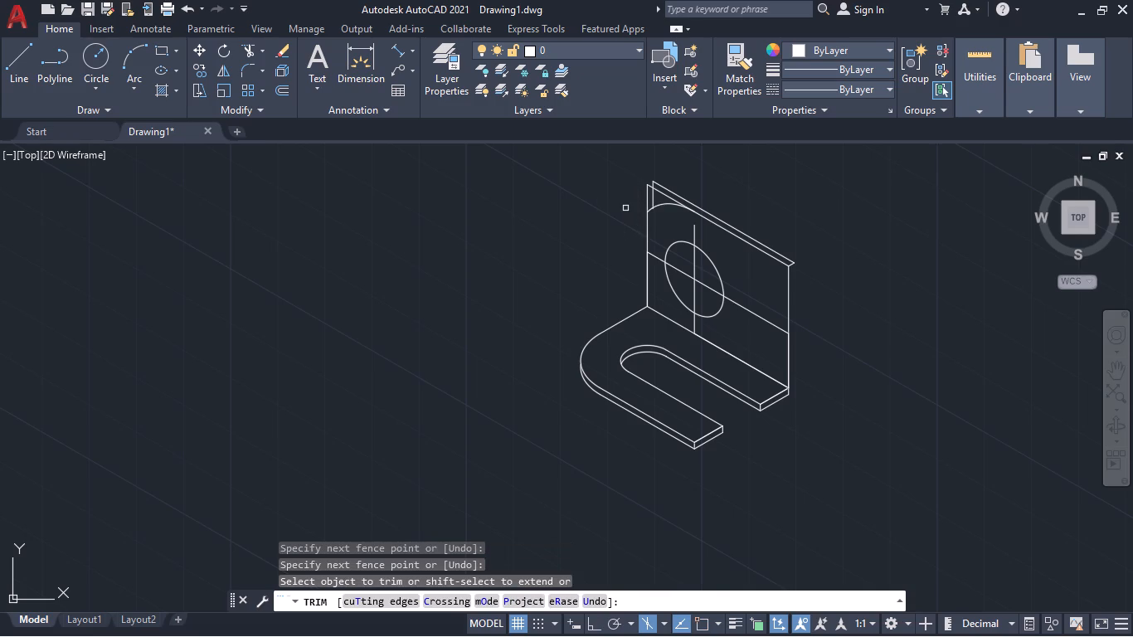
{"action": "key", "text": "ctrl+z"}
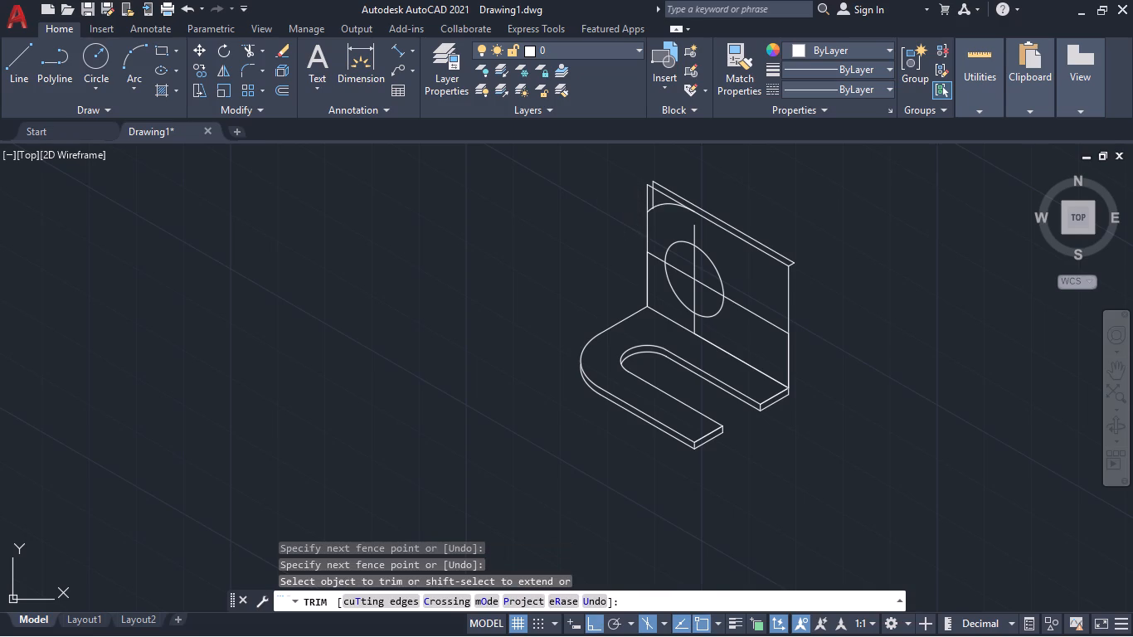
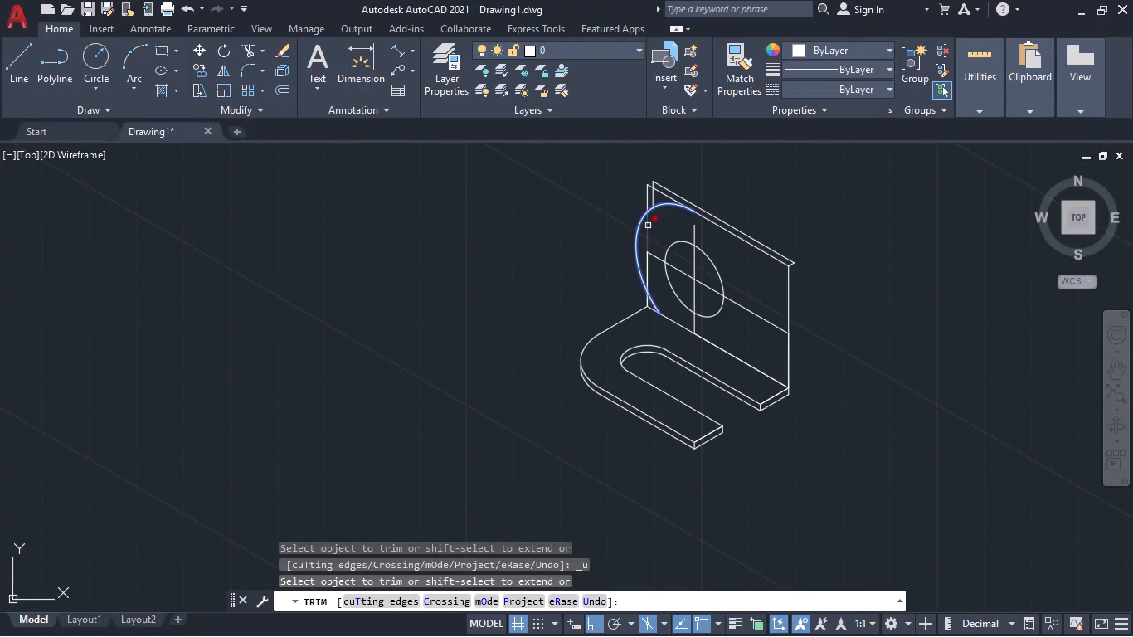
Trim the two parts of the larger isocircle arc beyond and below the upright plate's left edge, leaving only the top corner arc.
{"action": "left_click", "coordinate": [638, 226]}
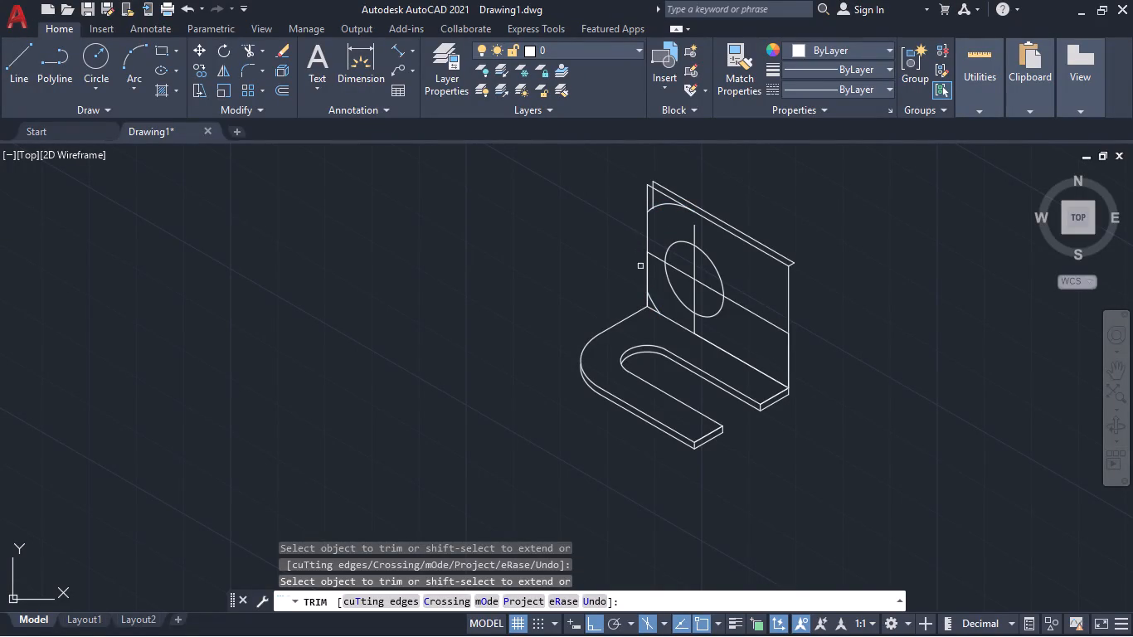
{"action": "left_click", "coordinate": [653, 306]}
{"action": "key", "text": "Escape"}
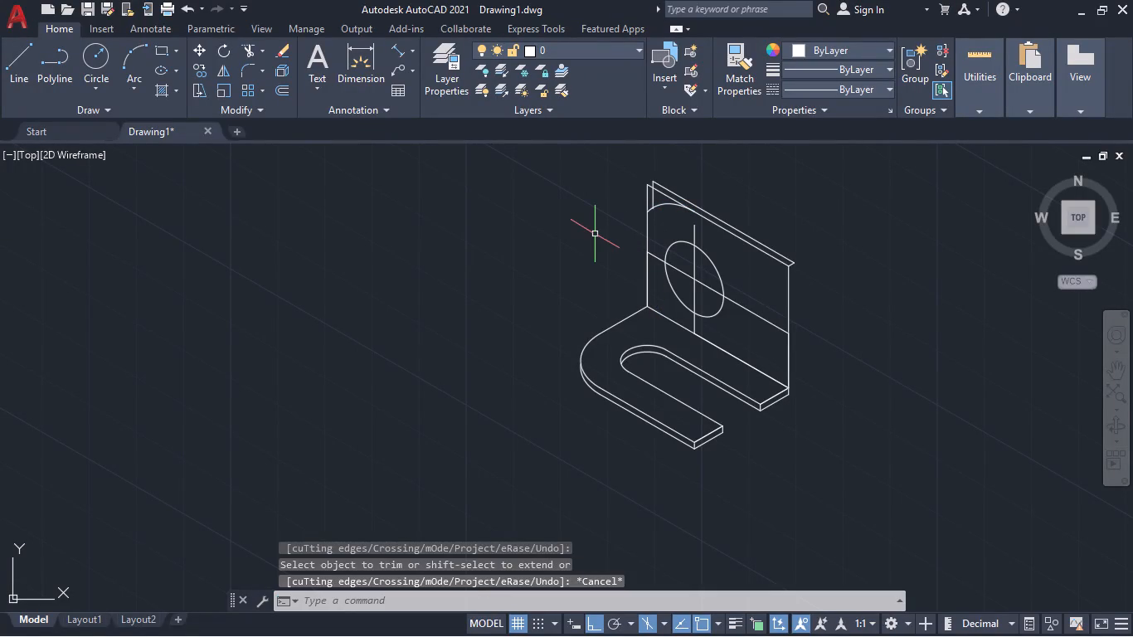
Copy the corner arc 0.06 back on the top isoplane, using the hole's centre as base point.
{"action": "left_click", "coordinate": [669, 206]}
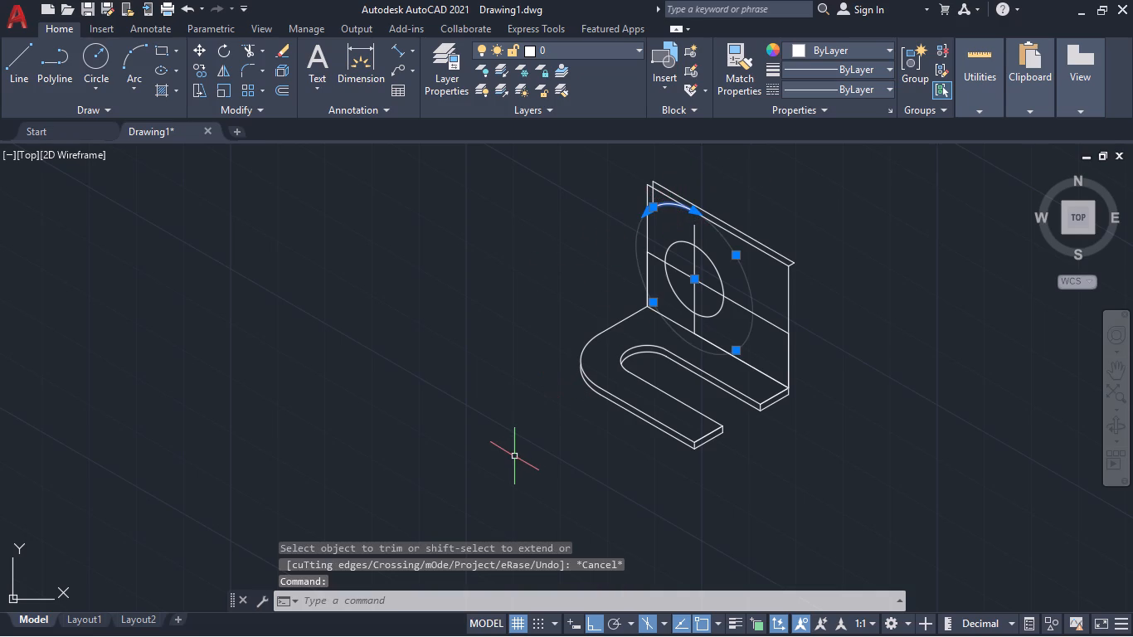
{"action": "type", "text": "co"}
{"action": "key", "text": "Return"}
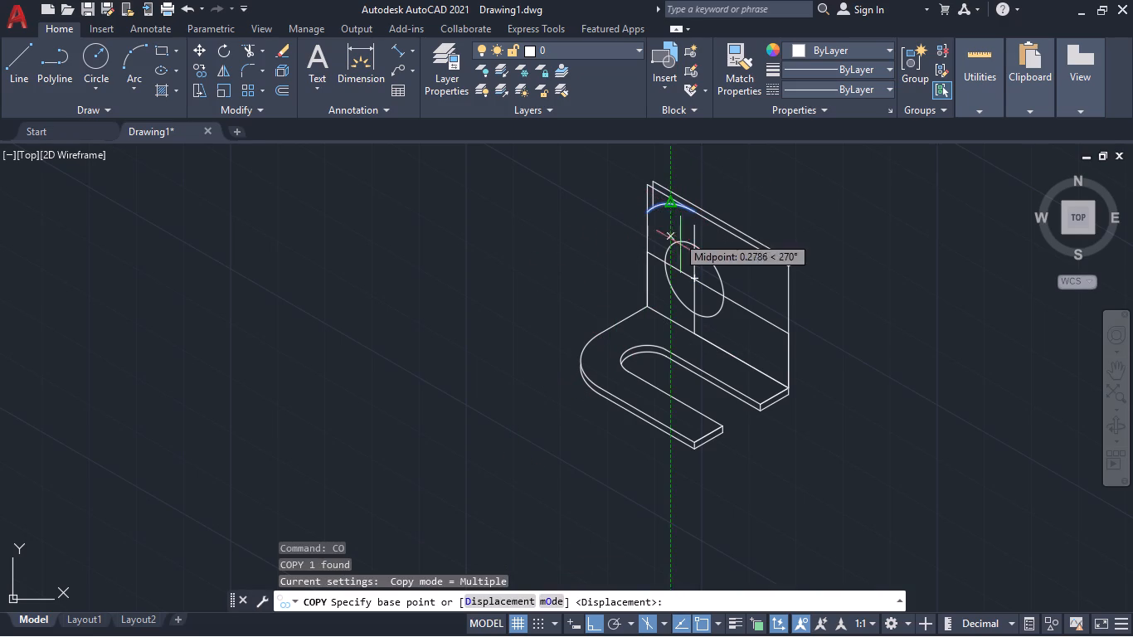
{"action": "left_click", "coordinate": [694, 280]}
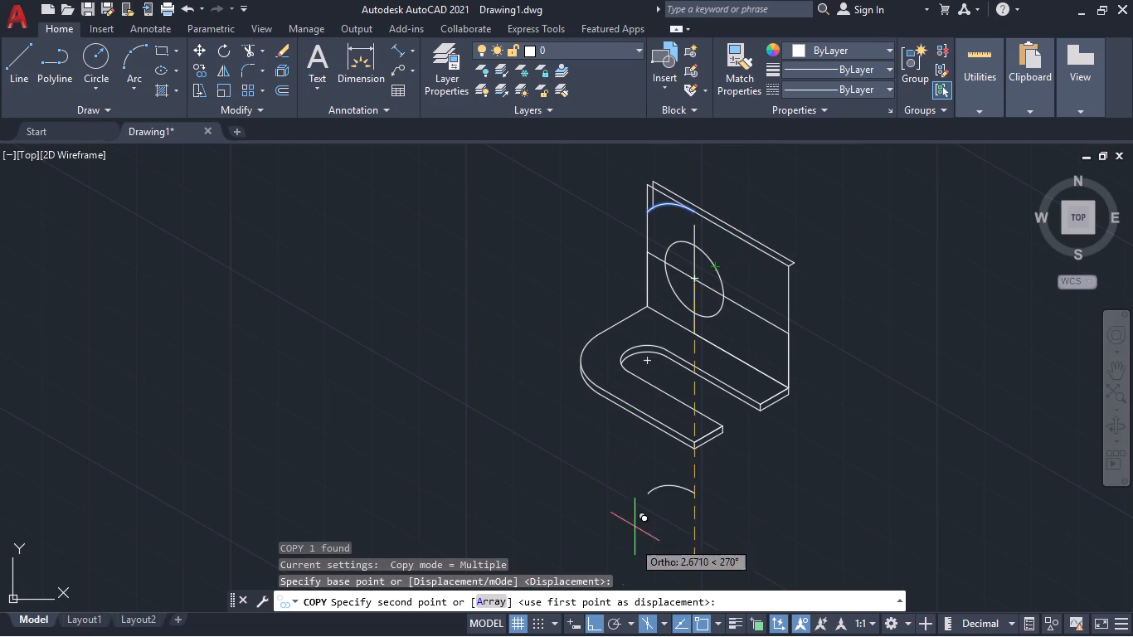
{"action": "left_click", "coordinate": [661, 619]}
{"action": "left_click", "coordinate": [665, 580]}
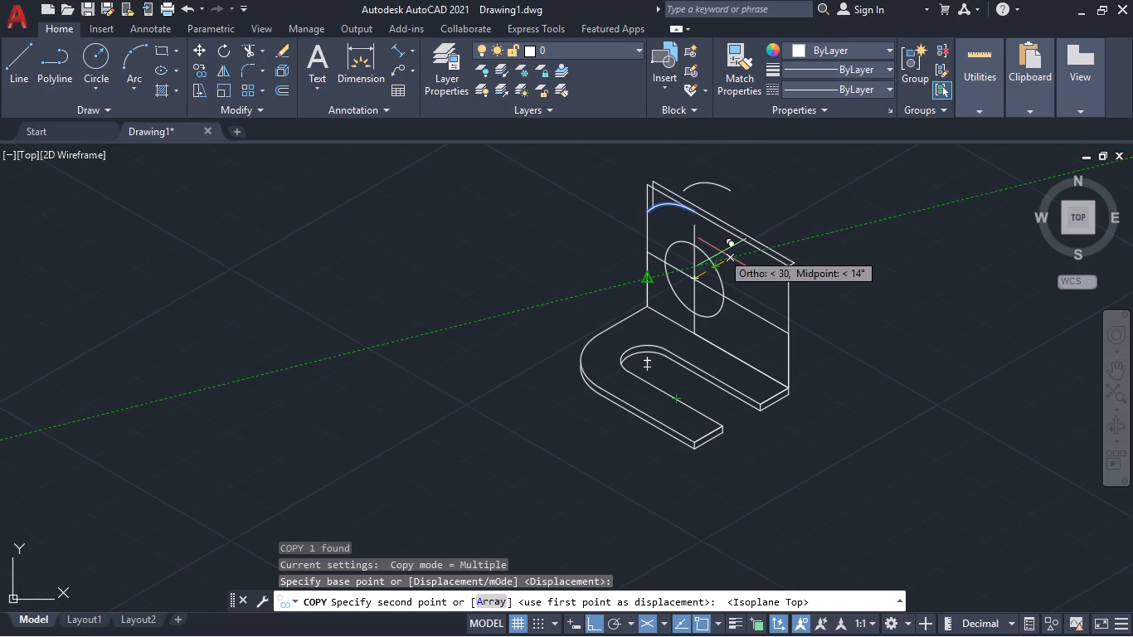
{"action": "type", "text": ".06"}
{"action": "key", "text": "Return"}
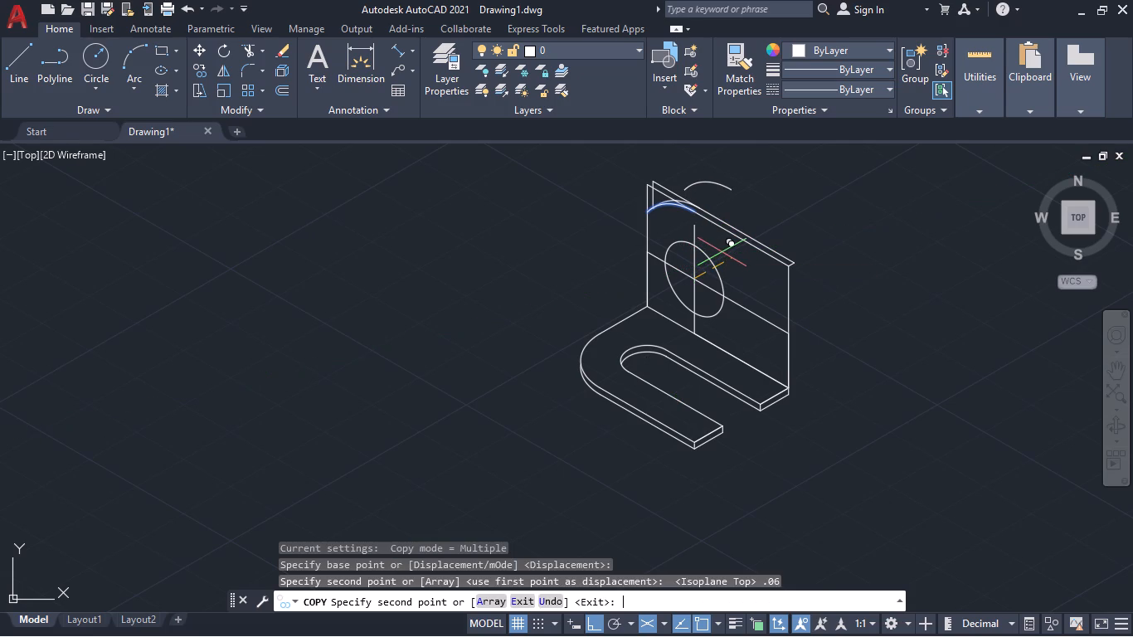
{"action": "key", "text": "Escape"}
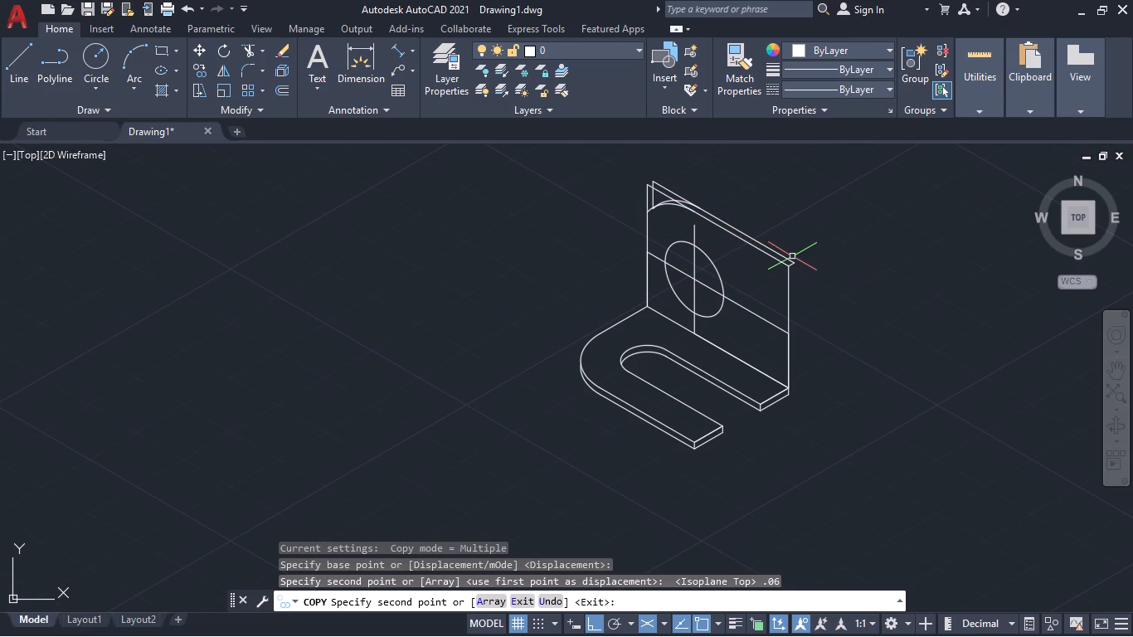
Trim the square corner lines of the upright plate's front and back outlines that extend outside the two arcs.
{"action": "type", "text": "tr"}
{"action": "key", "text": "Return"}
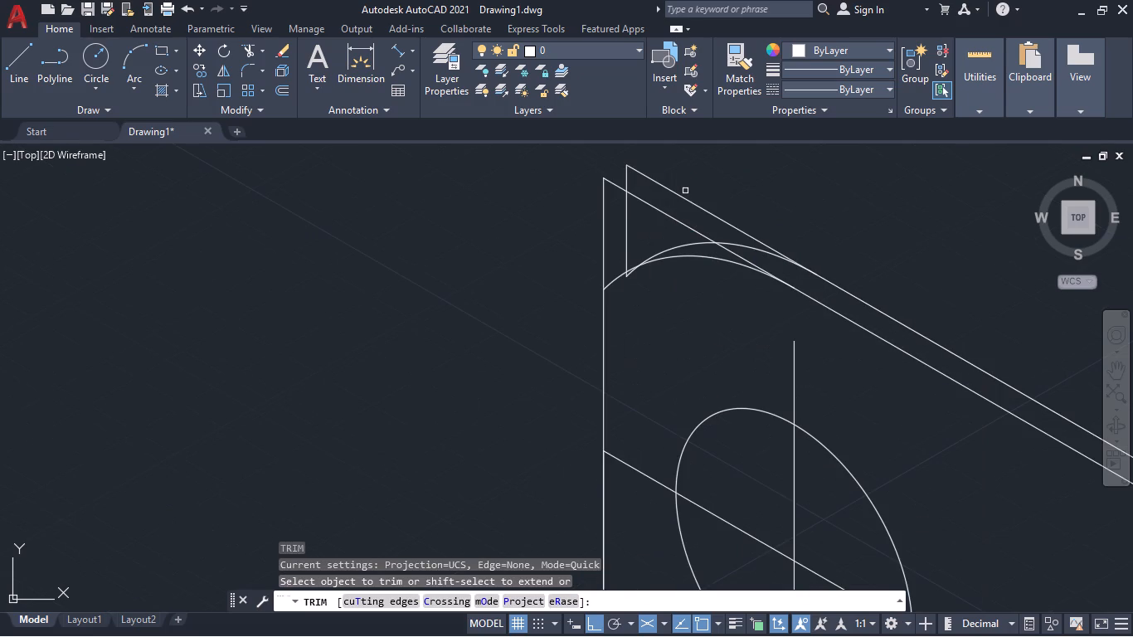
{"action": "left_click", "coordinate": [660, 254], "text": "shift"}
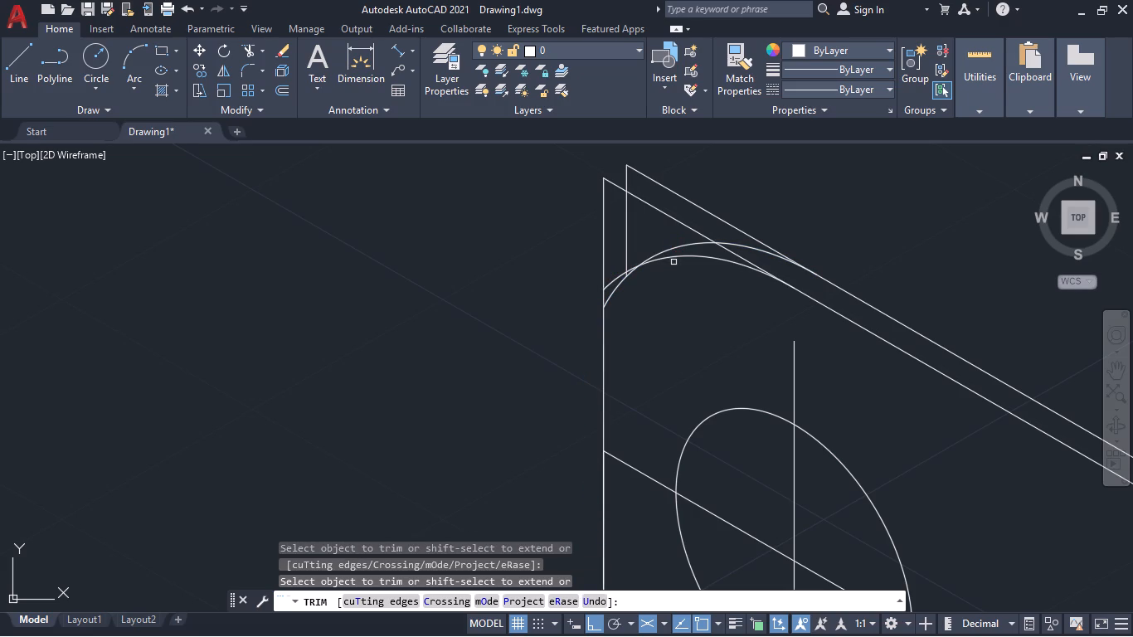
{"action": "left_click", "coordinate": [736, 213]}
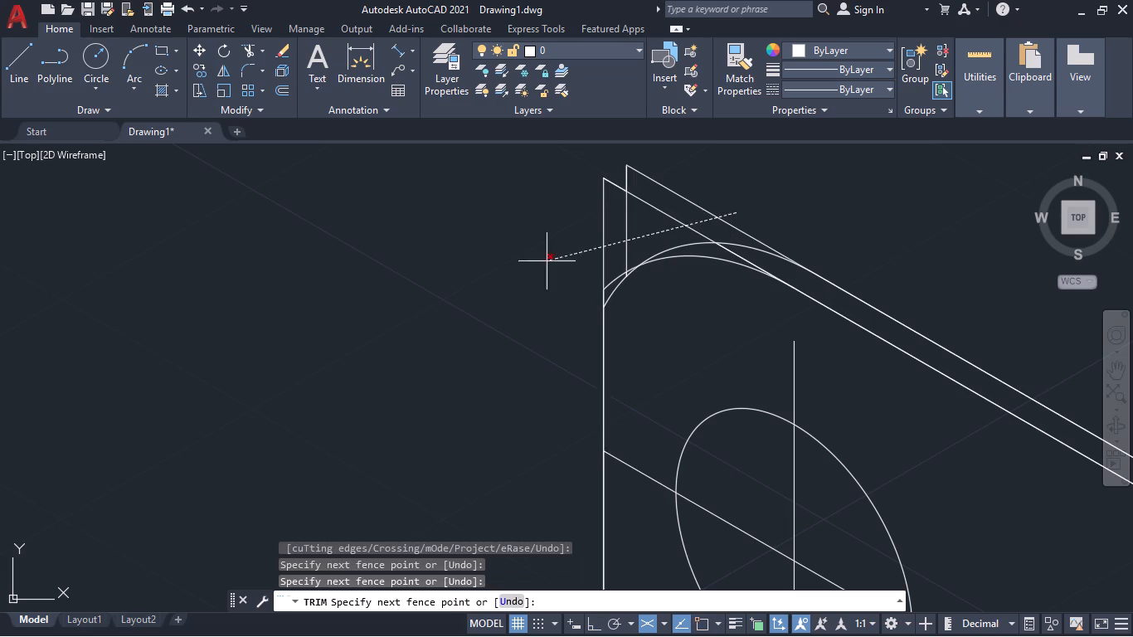
{"action": "left_click", "coordinate": [534, 269]}
{"action": "left_click", "coordinate": [612, 178]}
{"action": "left_click", "coordinate": [613, 187]}
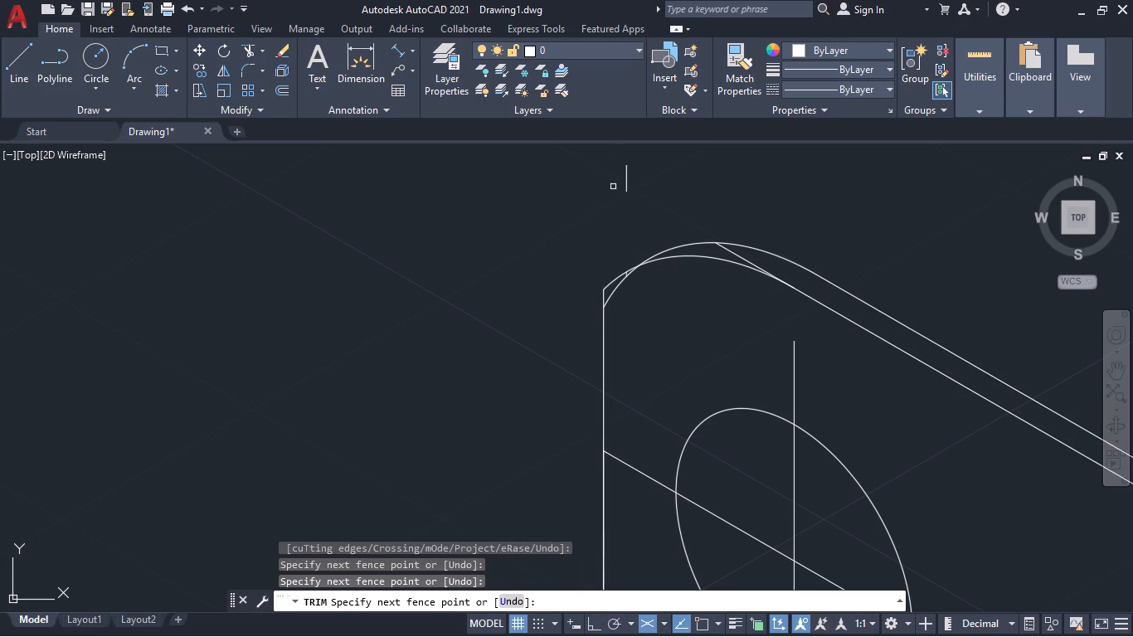
{"action": "left_click", "coordinate": [625, 182]}
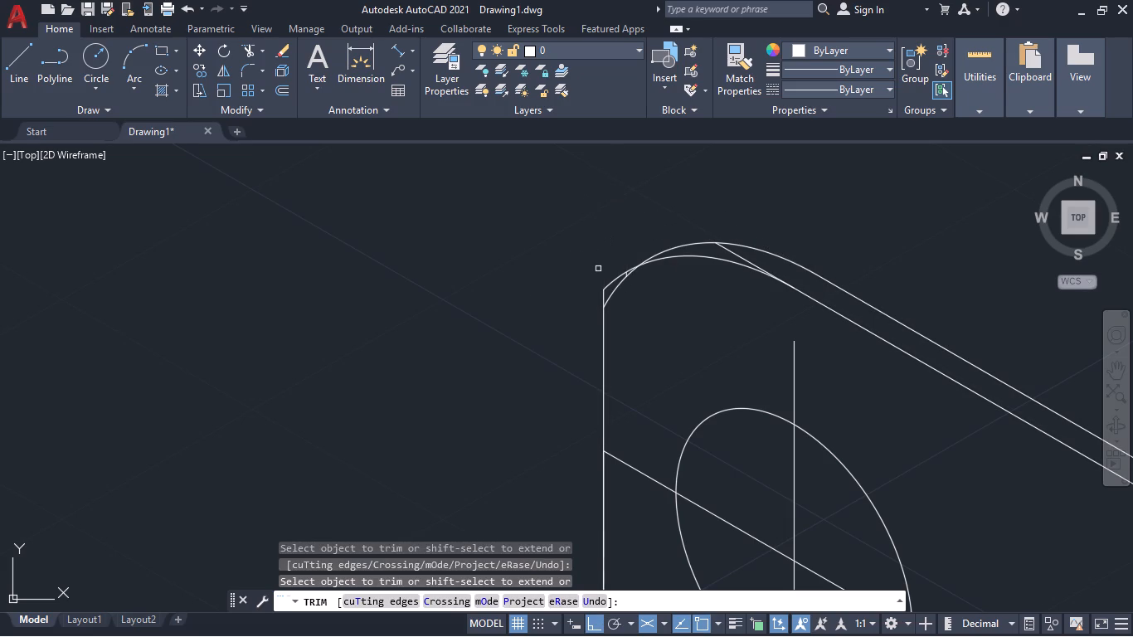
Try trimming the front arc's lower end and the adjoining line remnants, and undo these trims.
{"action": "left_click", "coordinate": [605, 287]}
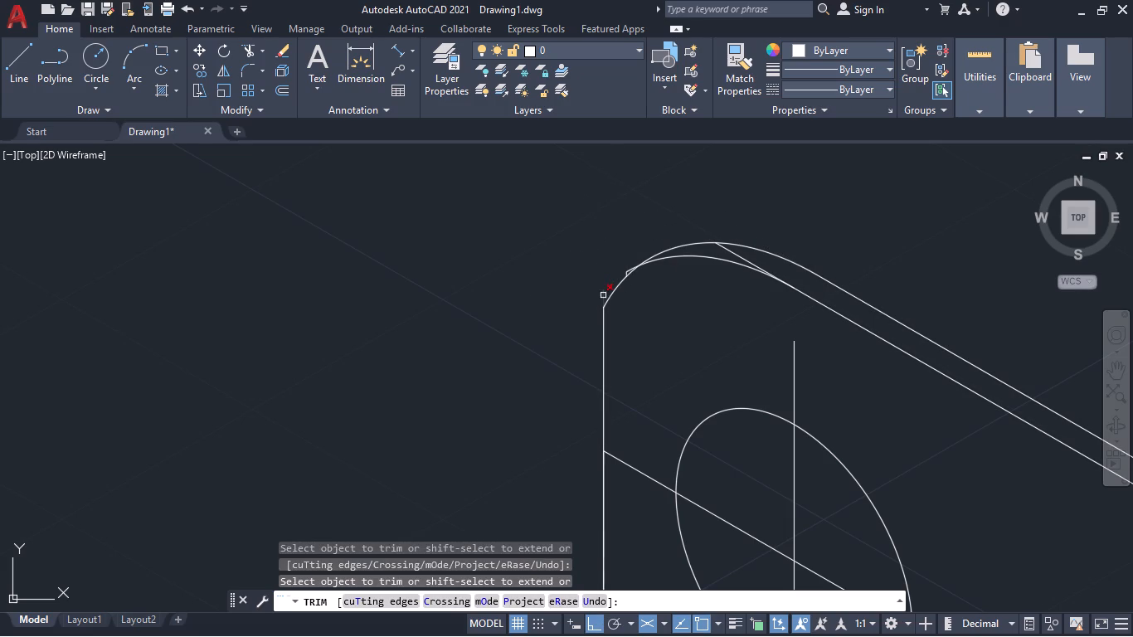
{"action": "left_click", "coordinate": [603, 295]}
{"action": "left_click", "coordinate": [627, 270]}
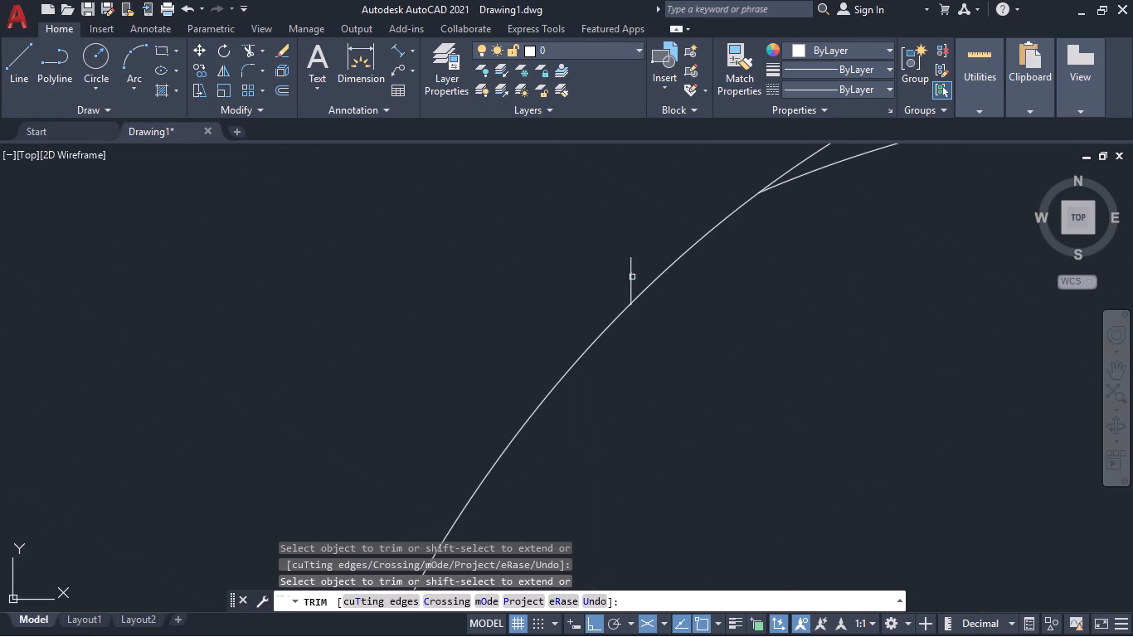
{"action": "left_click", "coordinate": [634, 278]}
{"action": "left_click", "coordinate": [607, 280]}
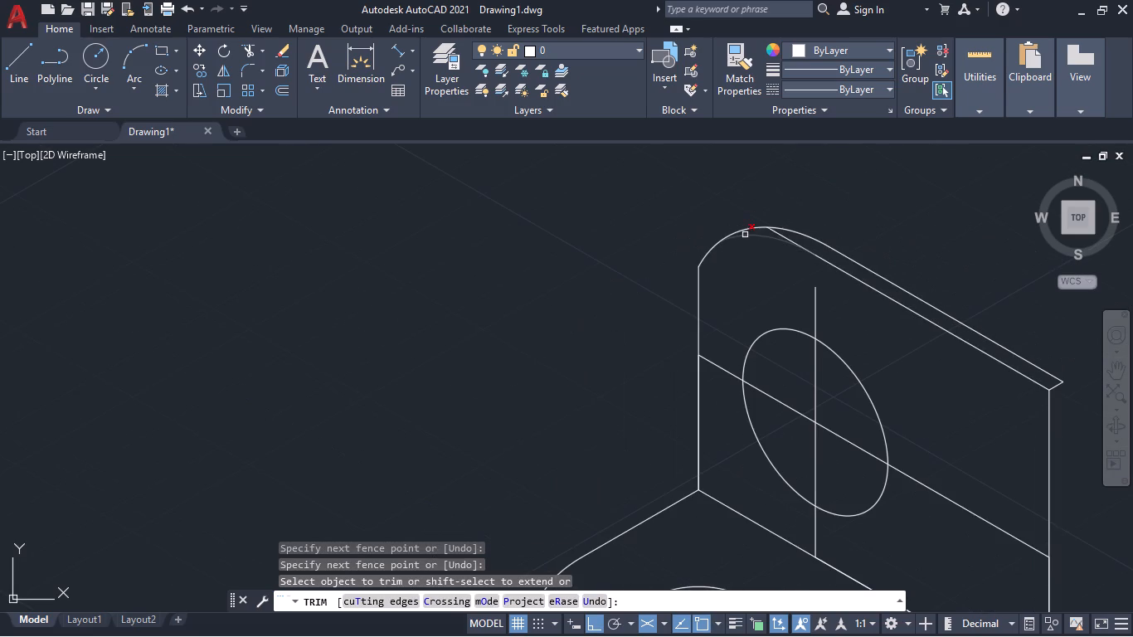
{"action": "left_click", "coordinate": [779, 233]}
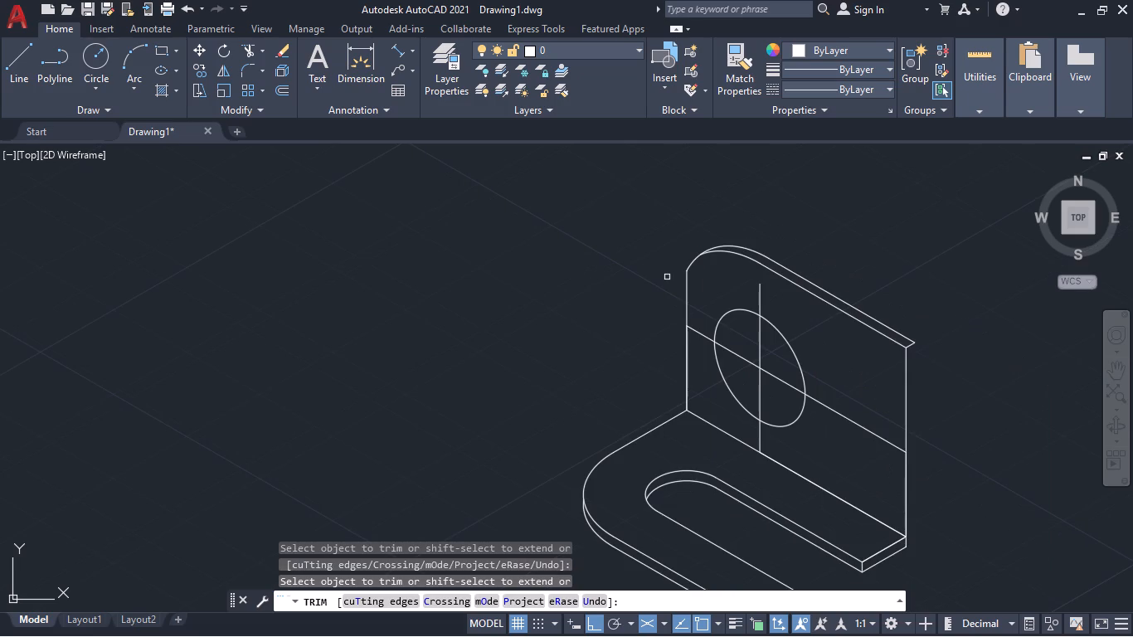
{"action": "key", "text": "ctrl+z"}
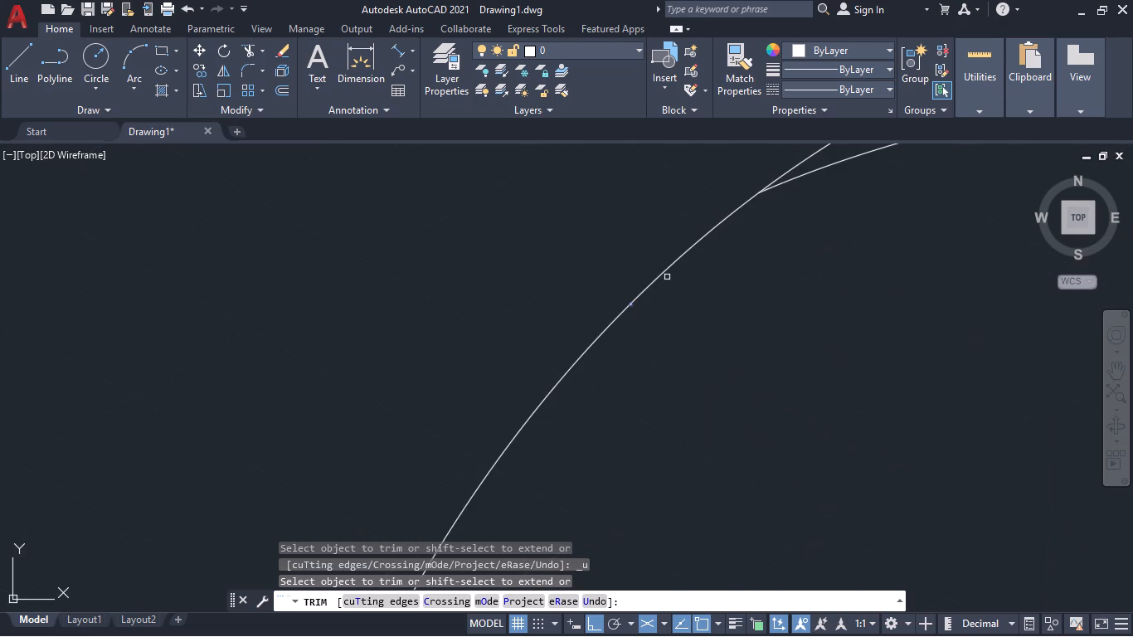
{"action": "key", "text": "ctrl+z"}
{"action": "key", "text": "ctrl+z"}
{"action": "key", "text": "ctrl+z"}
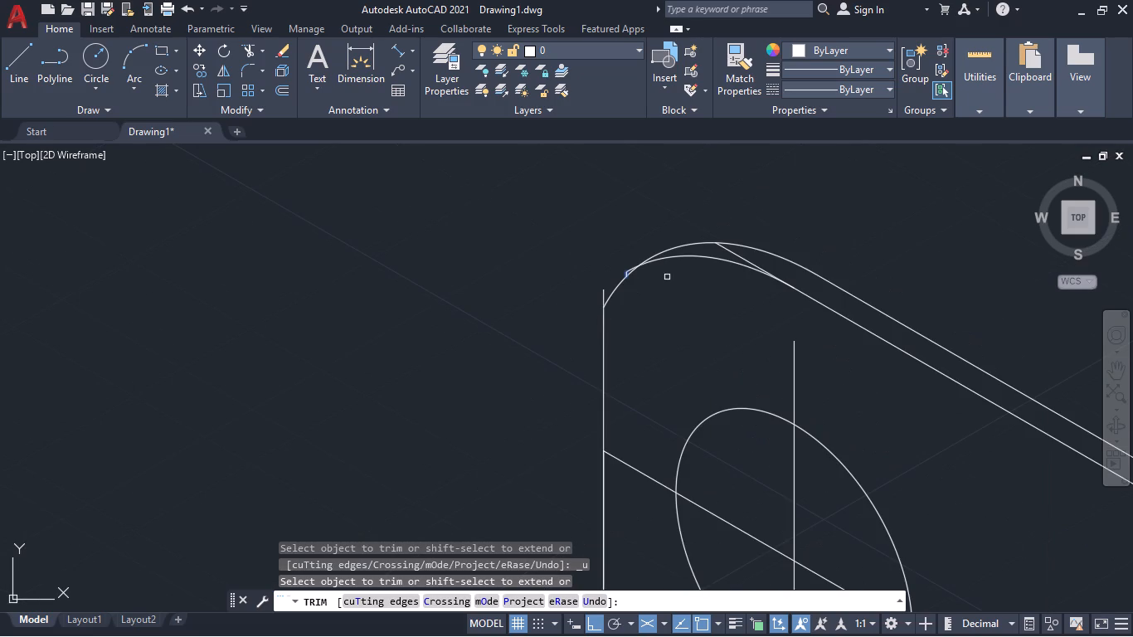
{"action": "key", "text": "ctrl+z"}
Trim the back arc's lower end, the small vertical remnant beside it and the front top-edge piece between the two arcs.
{"action": "left_click", "coordinate": [625, 281]}
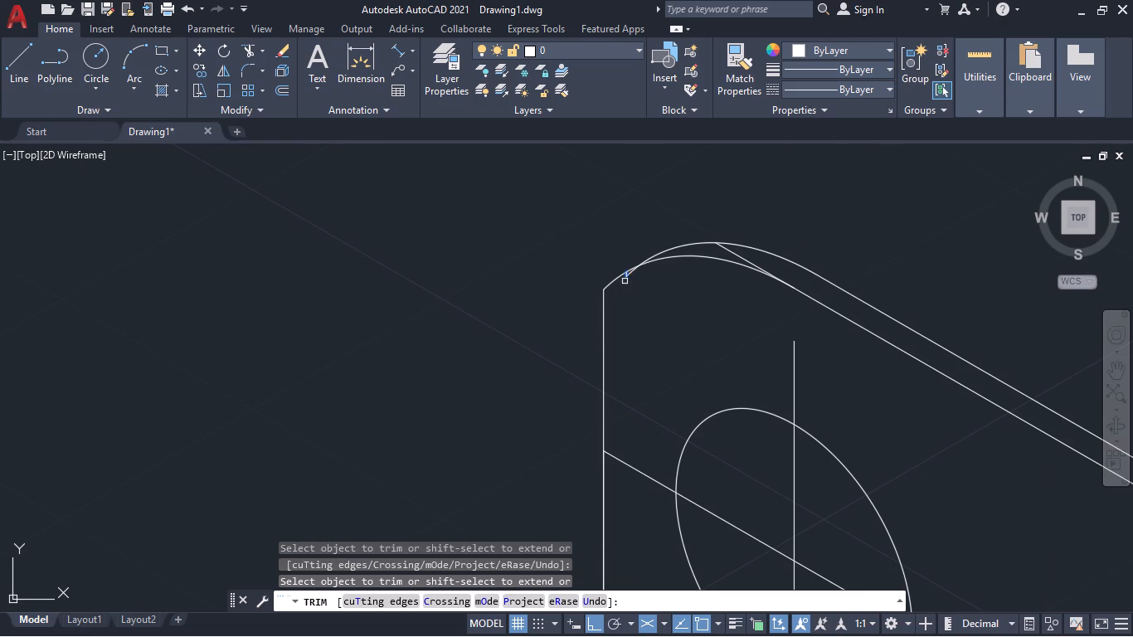
{"action": "left_click", "coordinate": [629, 275]}
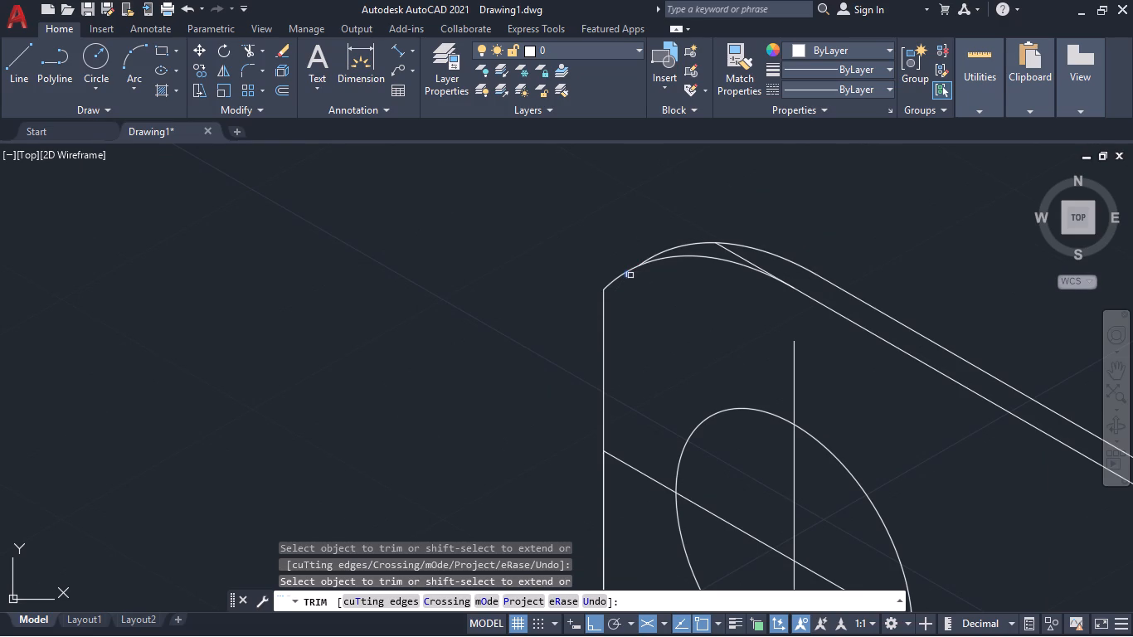
{"action": "left_click", "coordinate": [630, 275]}
{"action": "left_click", "coordinate": [622, 277]}
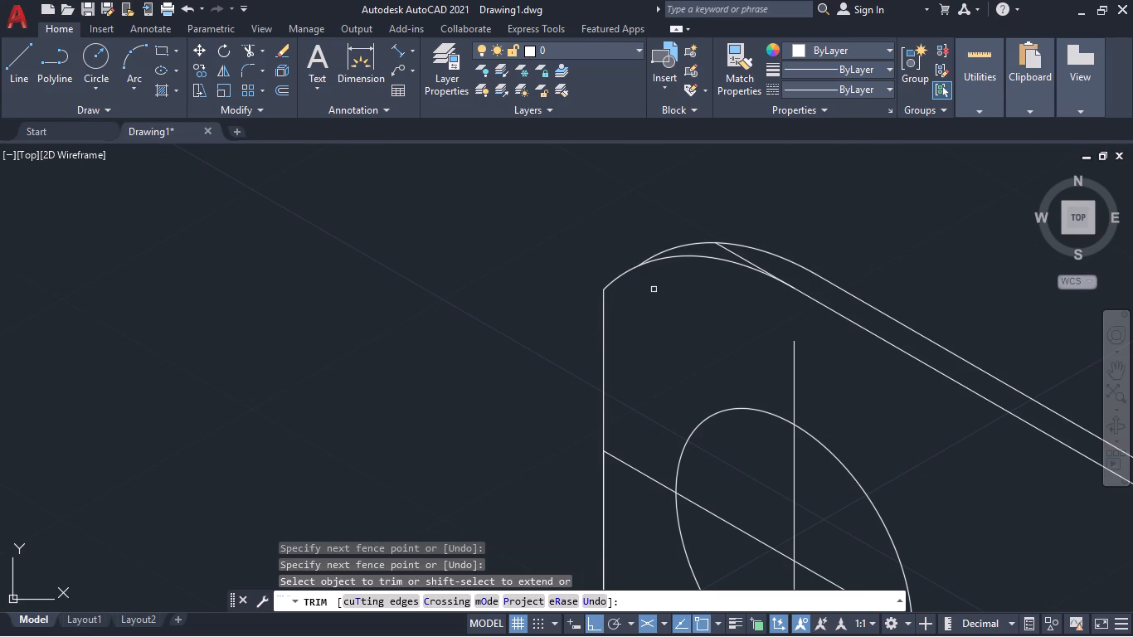
{"action": "left_click", "coordinate": [741, 254]}
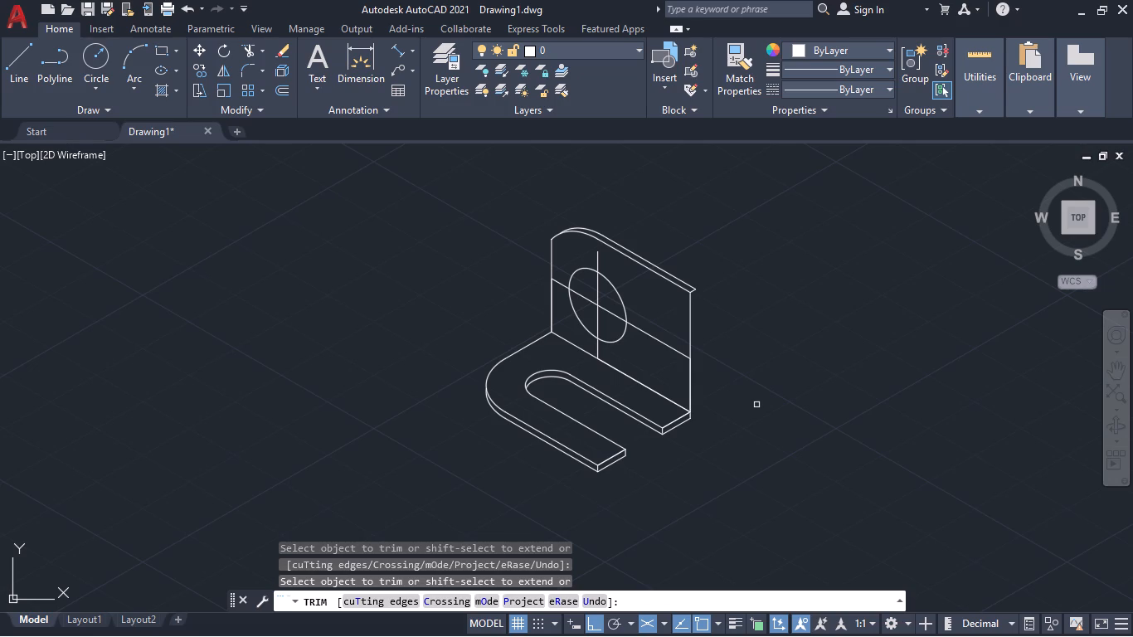
{"action": "key", "text": "Escape"}
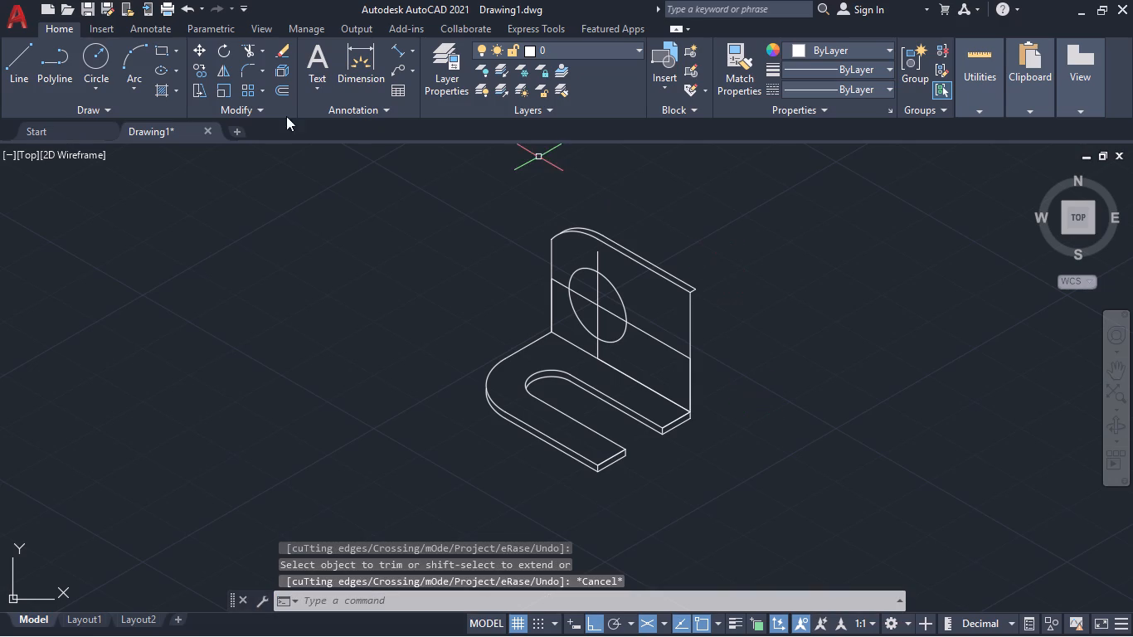
Draw a horizontal 2.43 line at 0° from the back end of the plate's top right corner, using 45° polar tracking.
{"action": "left_click", "coordinate": [22, 56]}
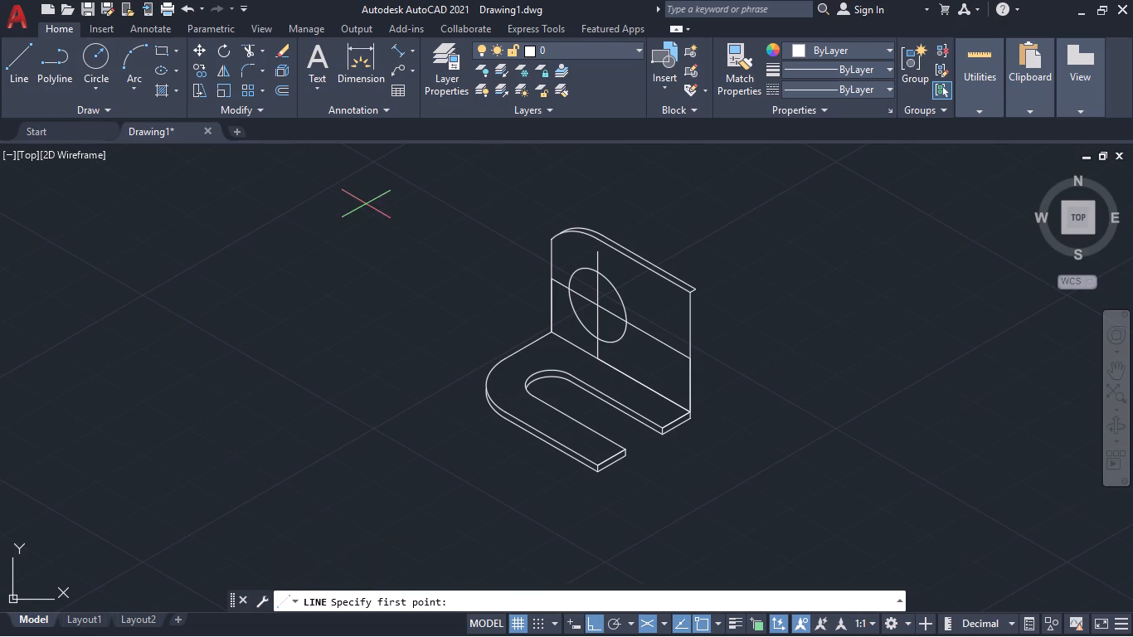
{"action": "left_click", "coordinate": [697, 284]}
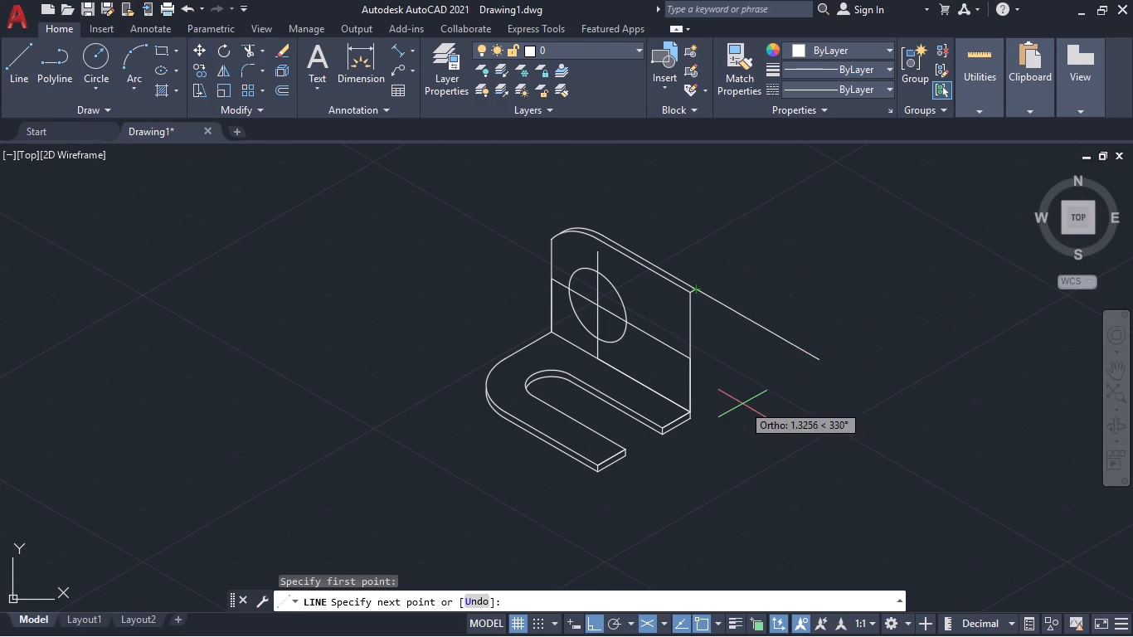
{"action": "left_click", "coordinate": [661, 616]}
{"action": "left_click", "coordinate": [663, 593]}
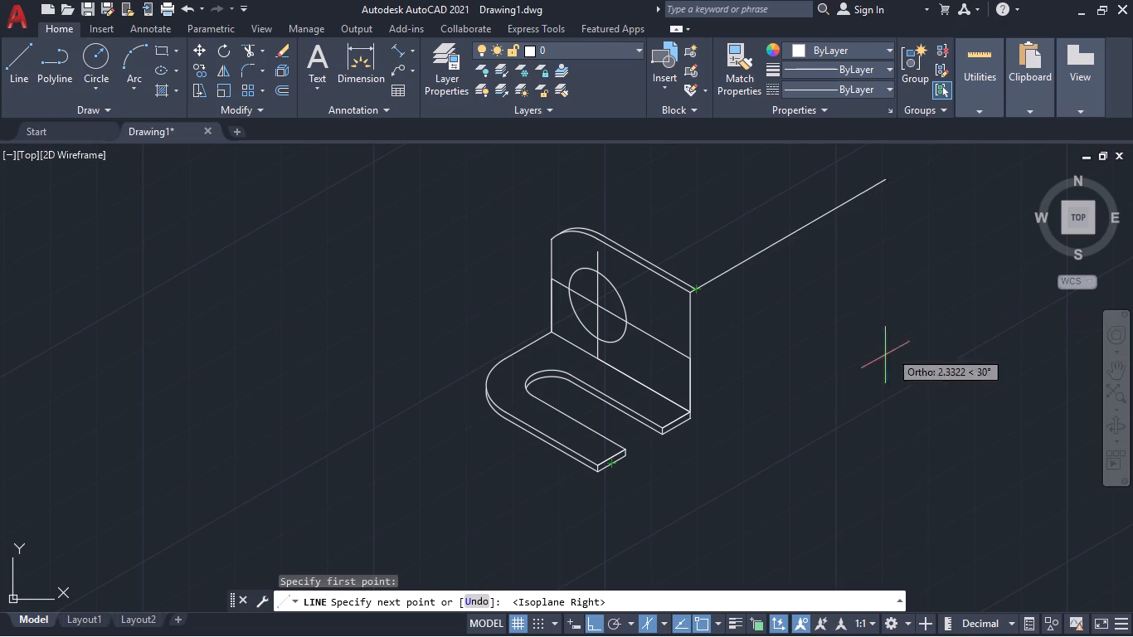
{"action": "left_click", "coordinate": [660, 621]}
{"action": "left_click", "coordinate": [685, 545]}
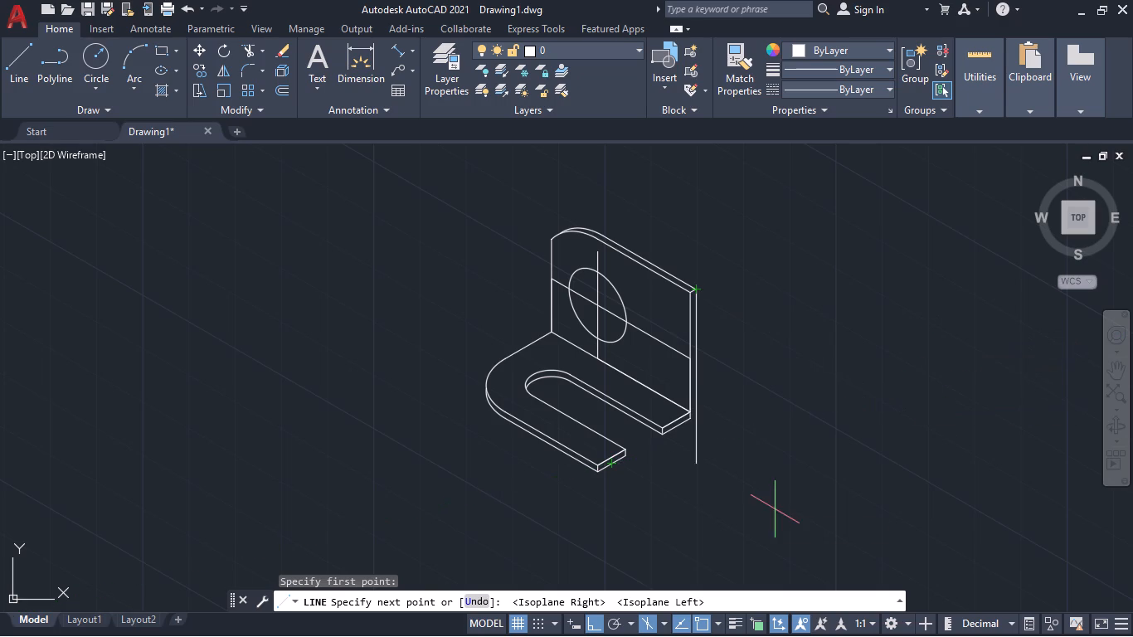
{"action": "left_click", "coordinate": [614, 618]}
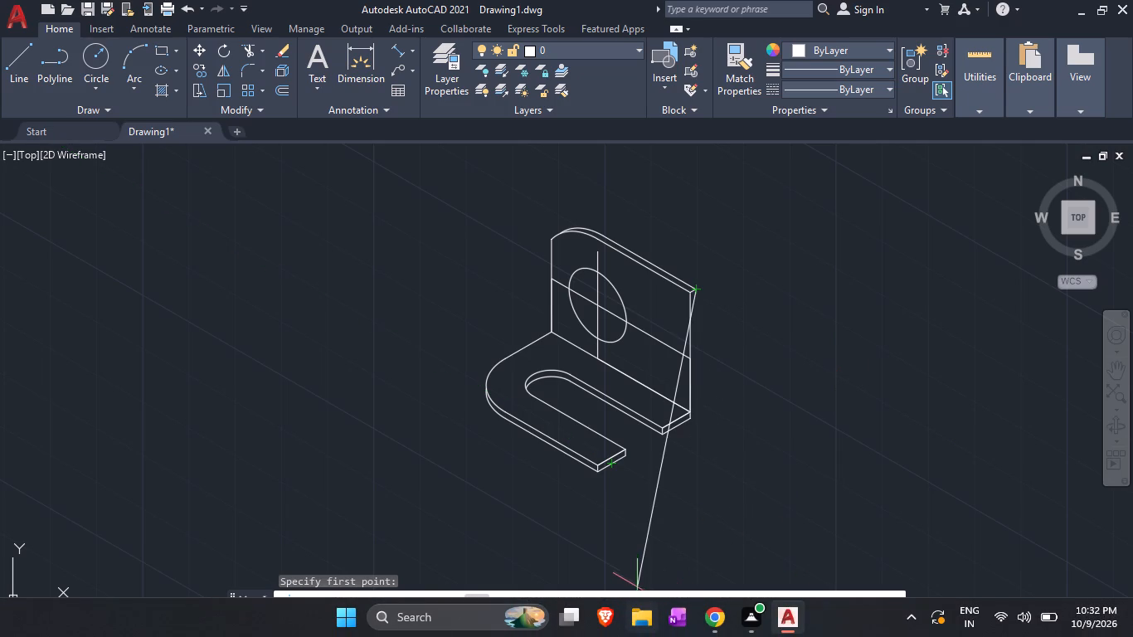
{"action": "left_click", "coordinate": [632, 620]}
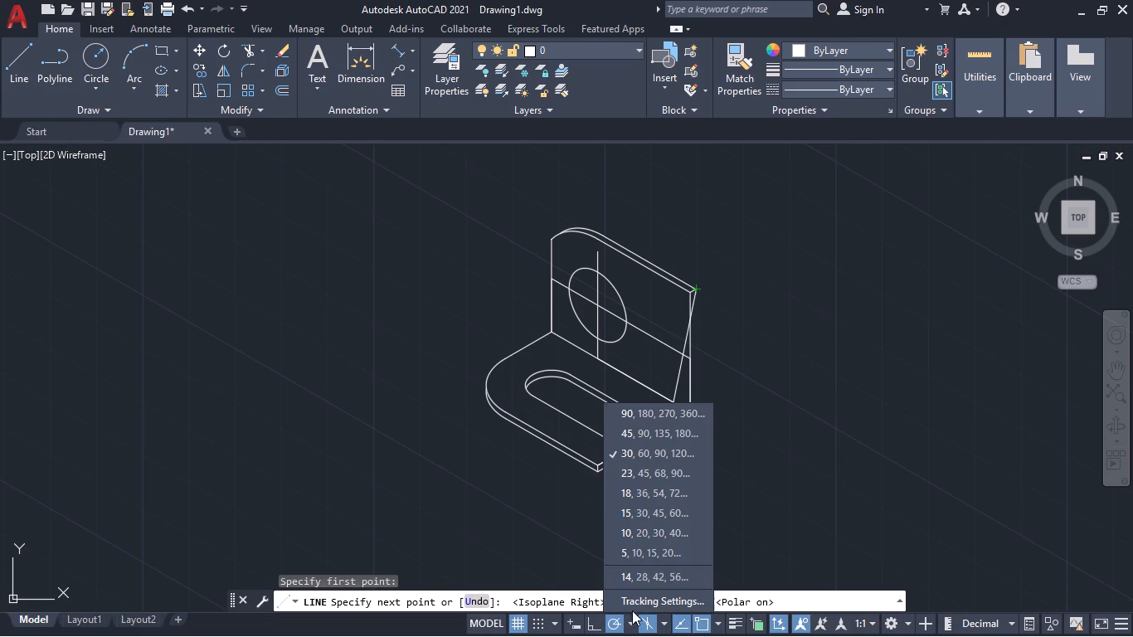
{"action": "left_click", "coordinate": [642, 436]}
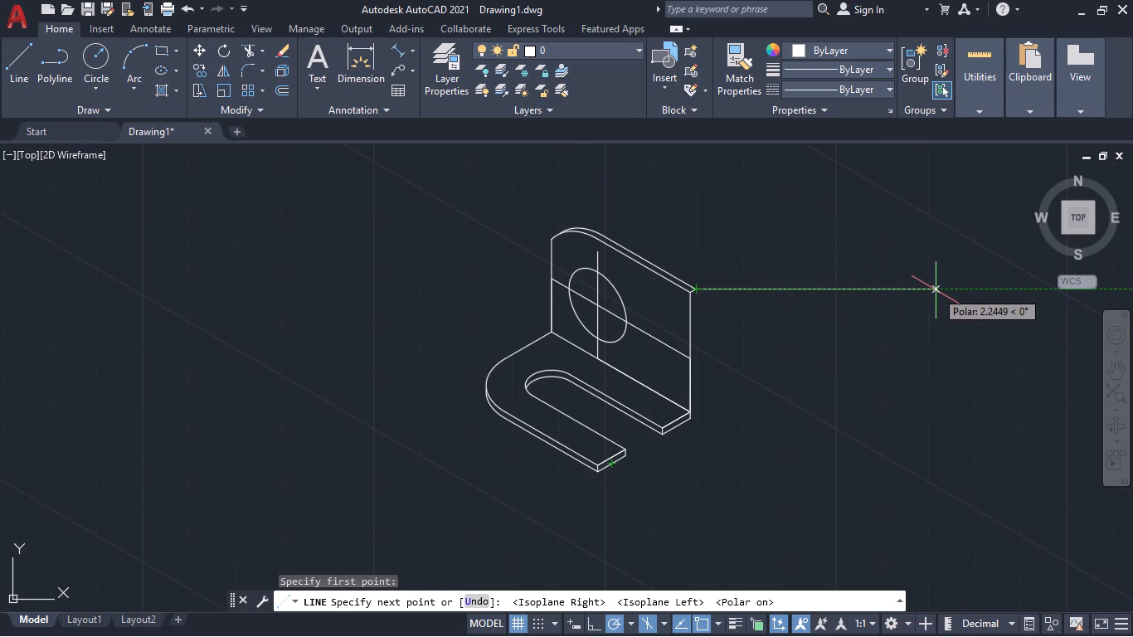
{"action": "type", "text": "2.43"}
{"action": "key", "text": "Return"}
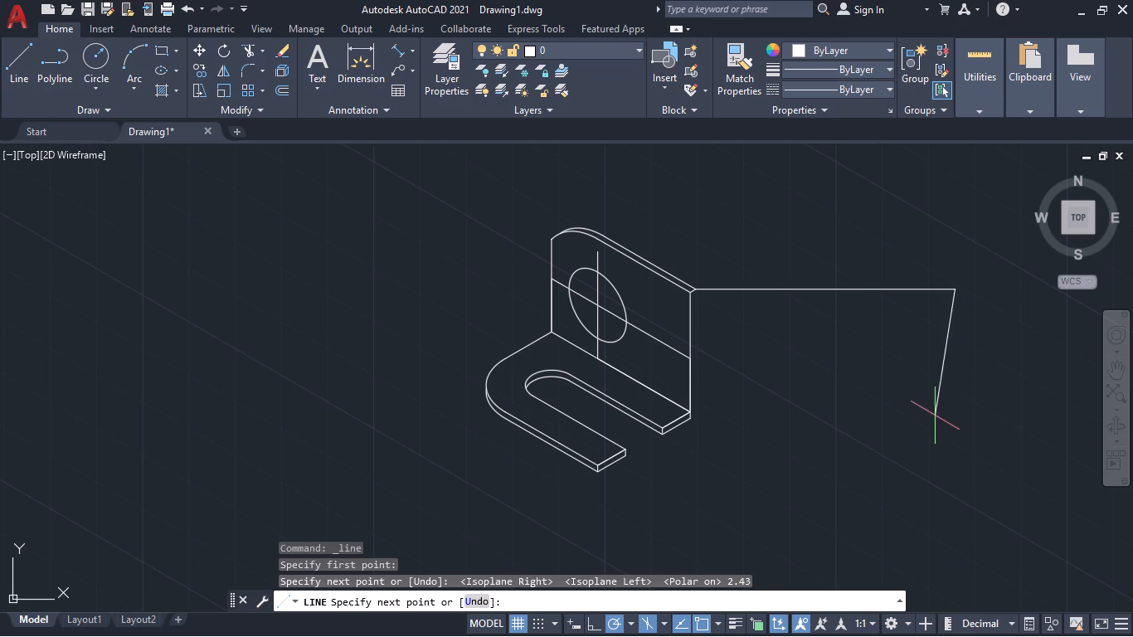
With Ortho on, continue from the far end of the 2.43 horizontal line with a 0.5 line straight down.
{"action": "left_click", "coordinate": [591, 620]}
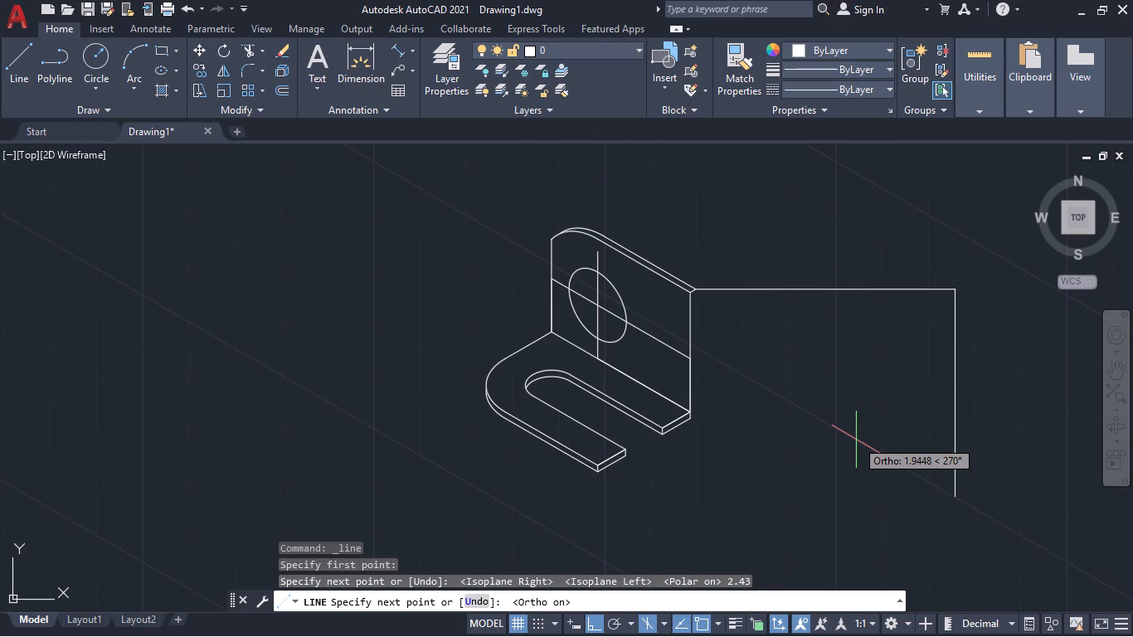
{"action": "type", "text": ".5"}
{"action": "key", "text": "Return"}
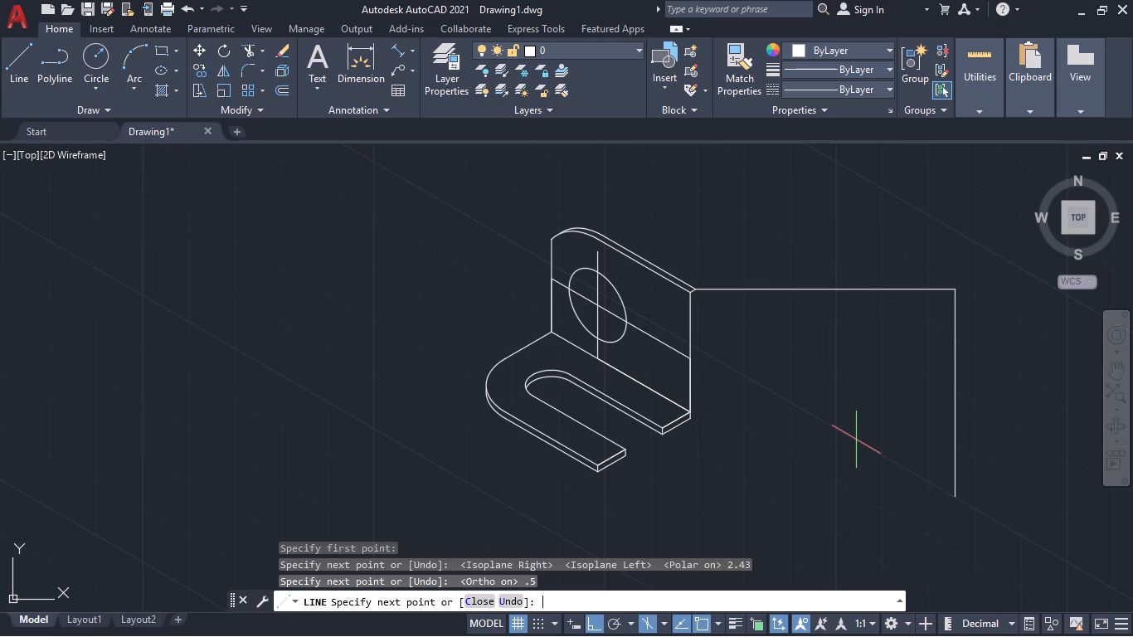
{"action": "key", "text": "Escape"}
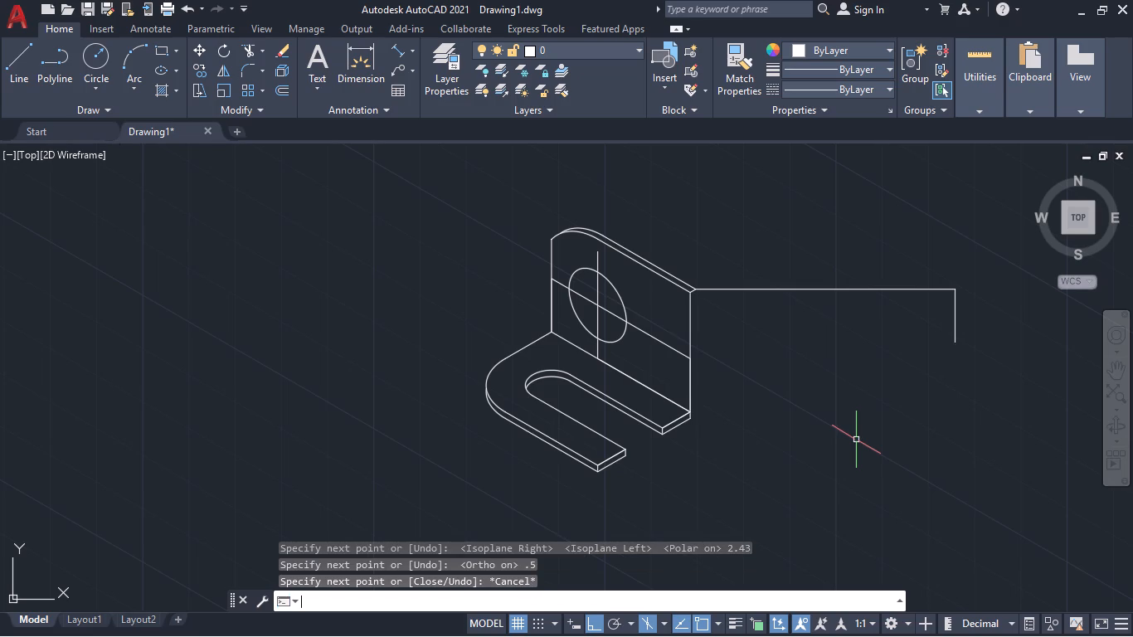
Draw a 1.12 line straight down from the horizontal line's far end, continuing to the bottom front corner of the upright plate's right edge.
{"action": "left_click", "coordinate": [21, 52]}
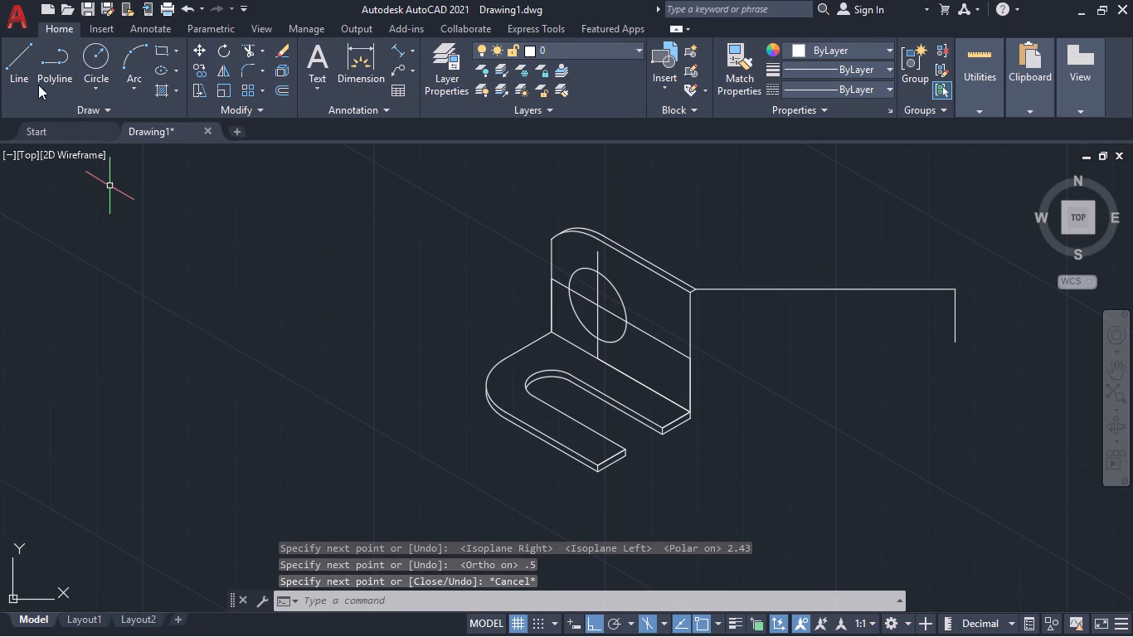
{"action": "left_click", "coordinate": [23, 62]}
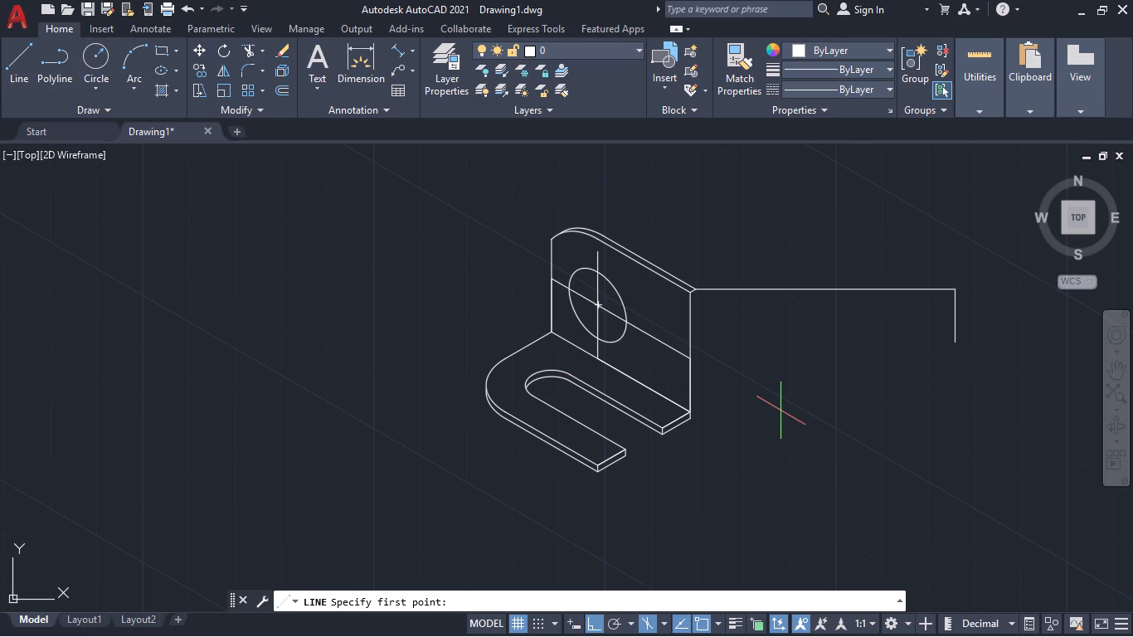
{"action": "left_click", "coordinate": [959, 289]}
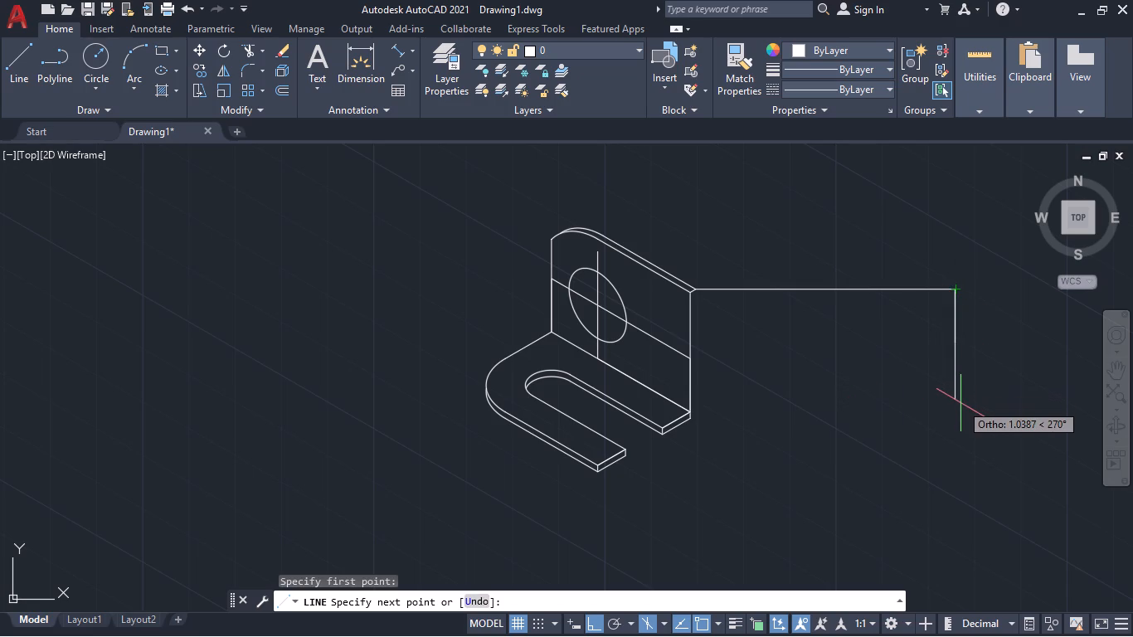
{"action": "type", "text": "1.12"}
{"action": "key", "text": "Return"}
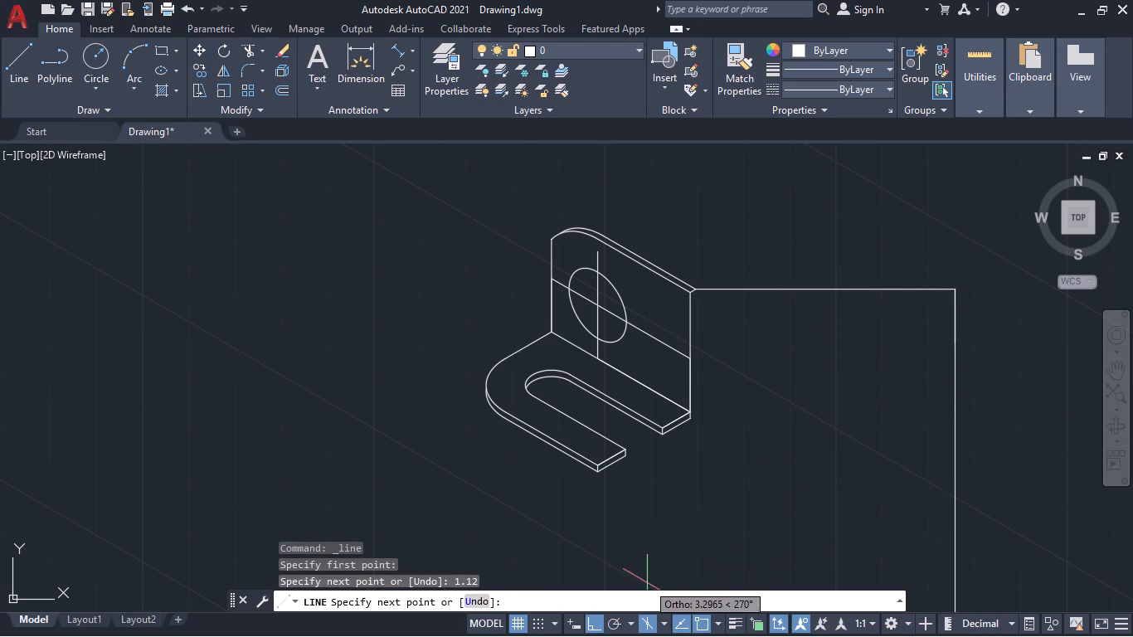
{"action": "left_click", "coordinate": [664, 620]}
{"action": "left_click", "coordinate": [667, 591]}
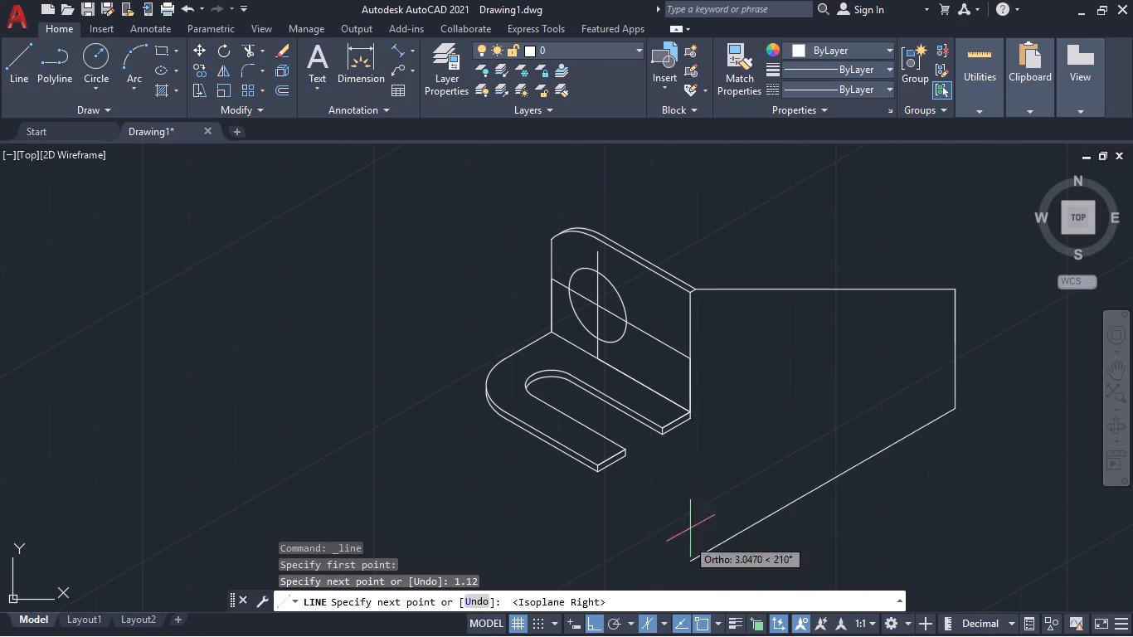
{"action": "left_click", "coordinate": [663, 619]}
{"action": "left_click", "coordinate": [672, 547]}
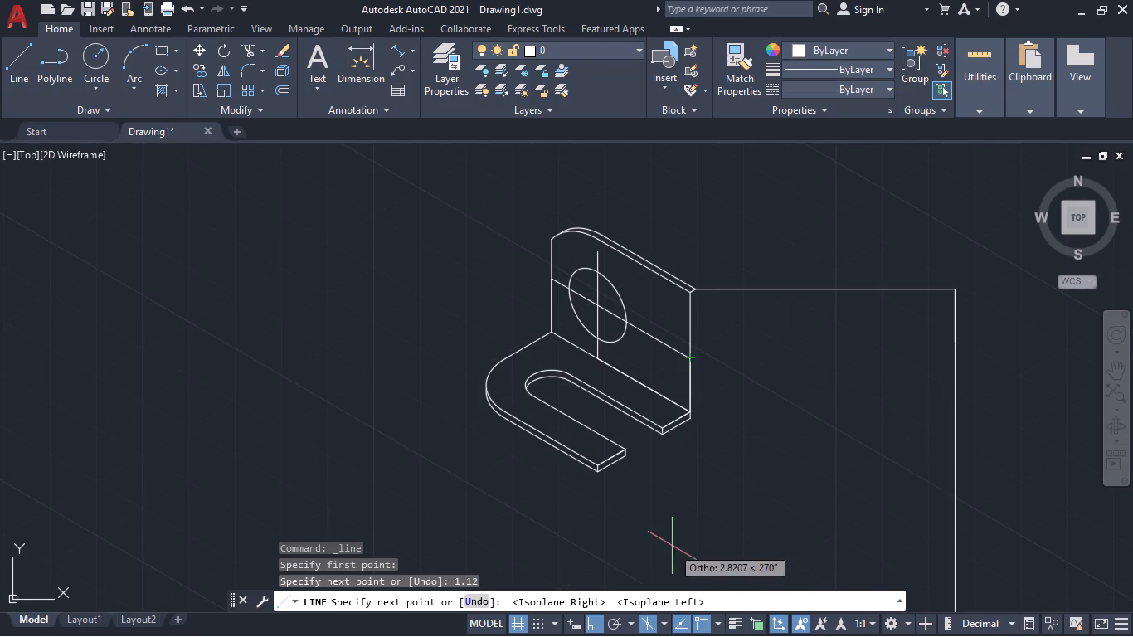
{"action": "left_click", "coordinate": [692, 411]}
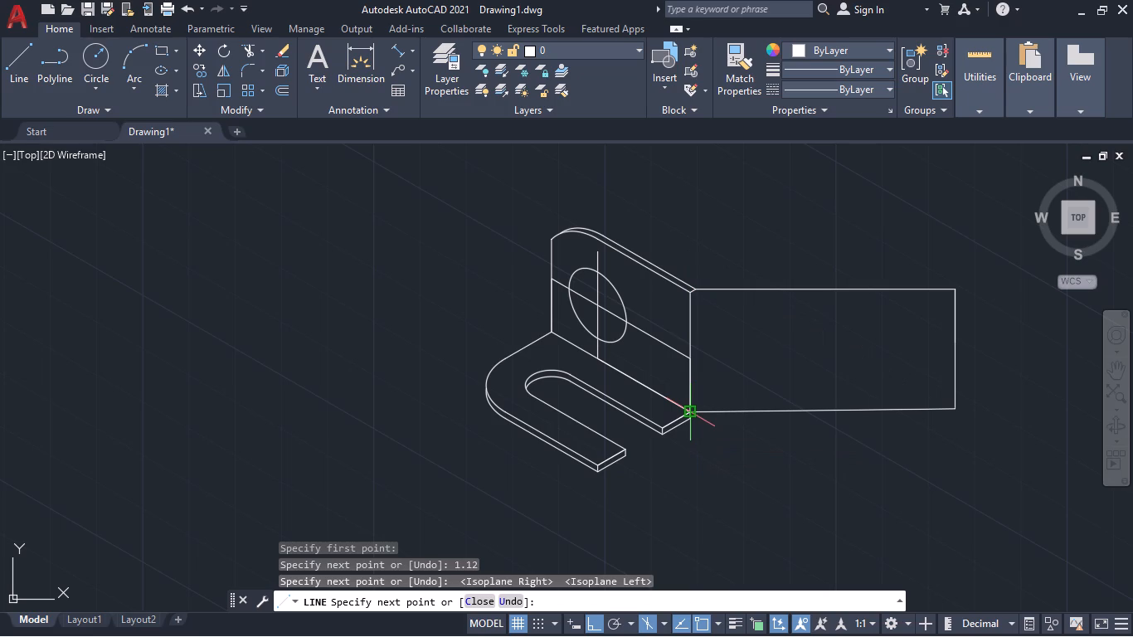
{"action": "key", "text": "space"}
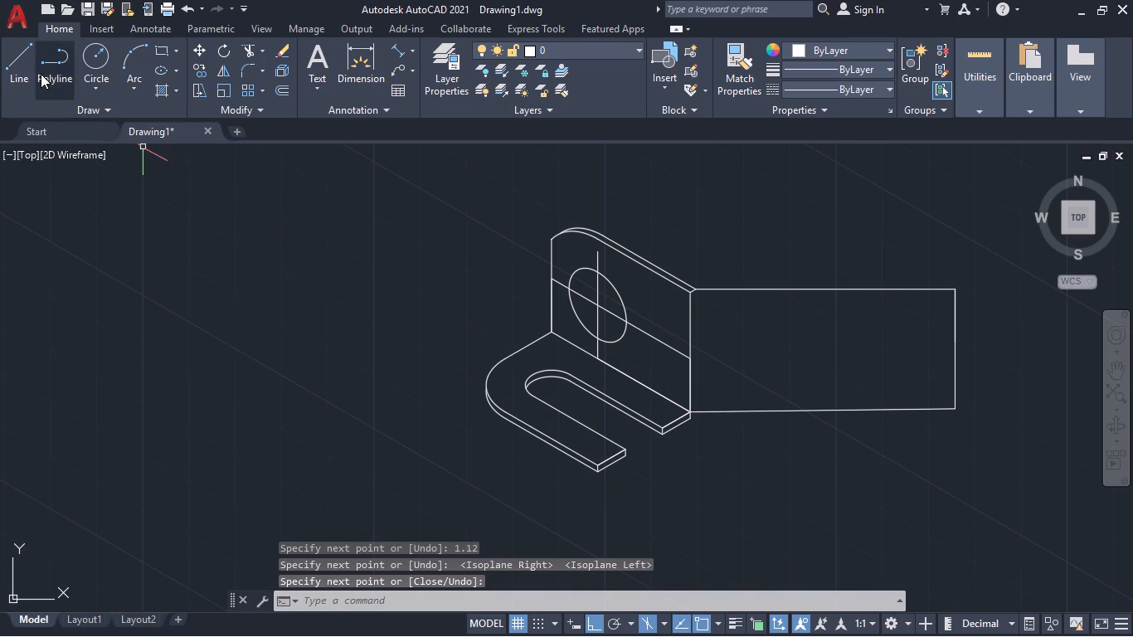
With polar tracking, draw a line from the plate's back top corner 0.62 along the horizontal line, continuing vertically down to the bottom line.
{"action": "left_click", "coordinate": [18, 57]}
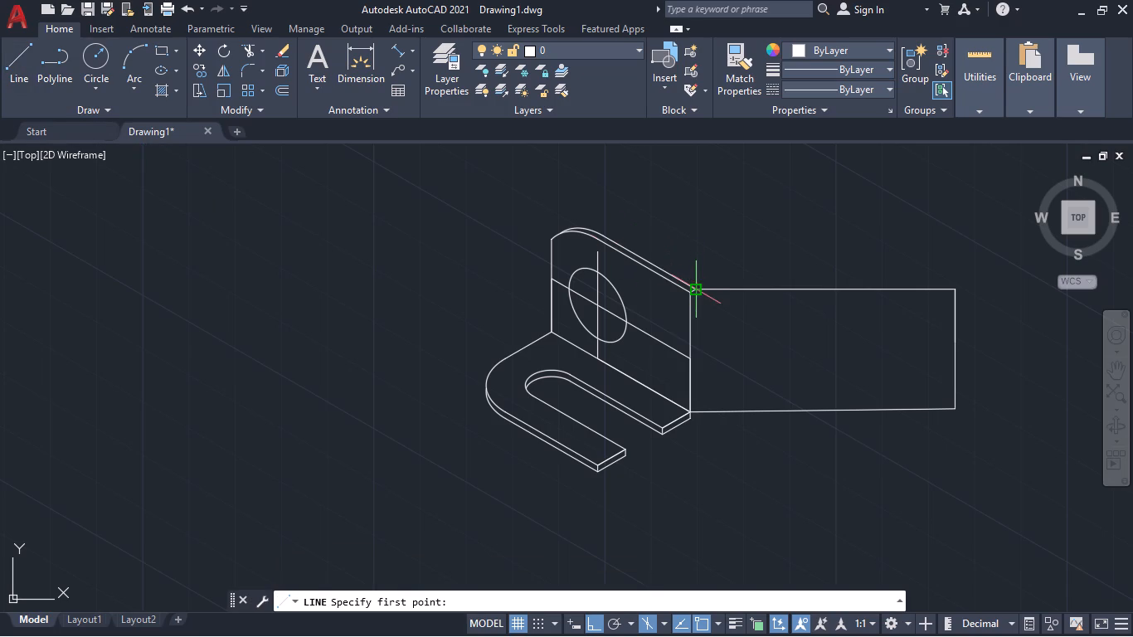
{"action": "left_click", "coordinate": [696, 289]}
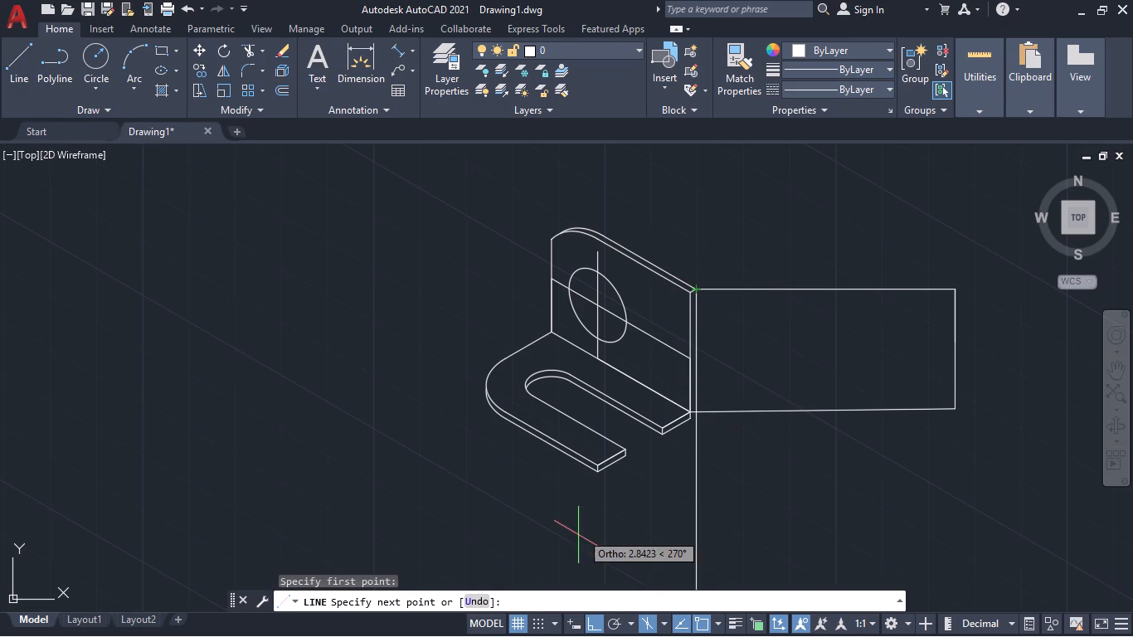
{"action": "left_click", "coordinate": [610, 621]}
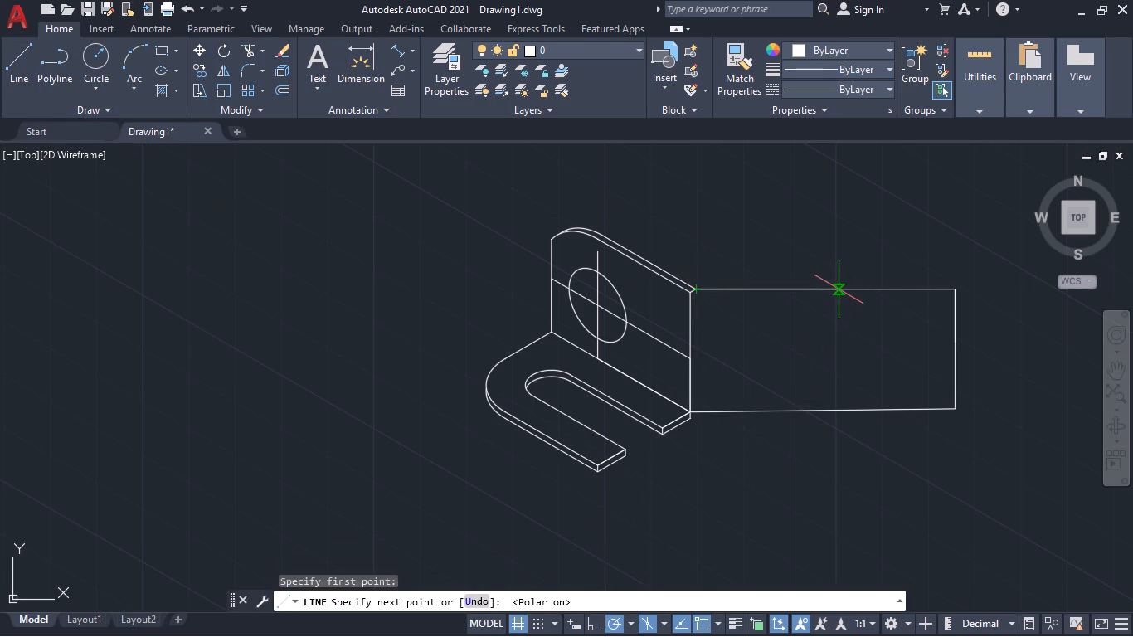
{"action": "type", "text": ".6"}
{"action": "key", "text": "2"}
{"action": "key", "text": "Return"}
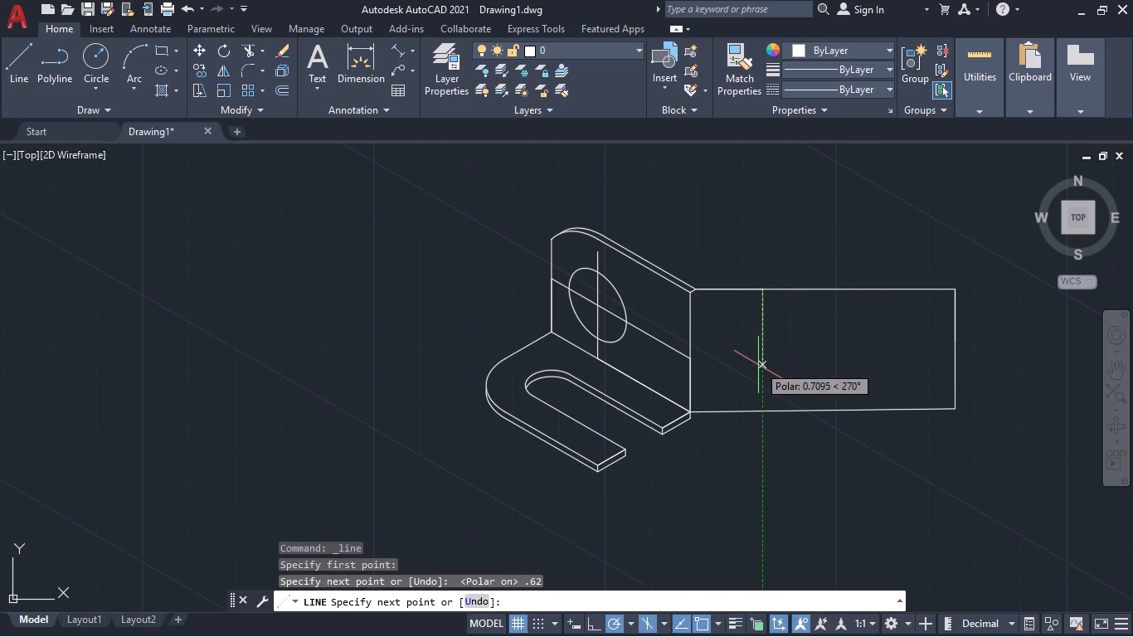
{"action": "left_click", "coordinate": [762, 409]}
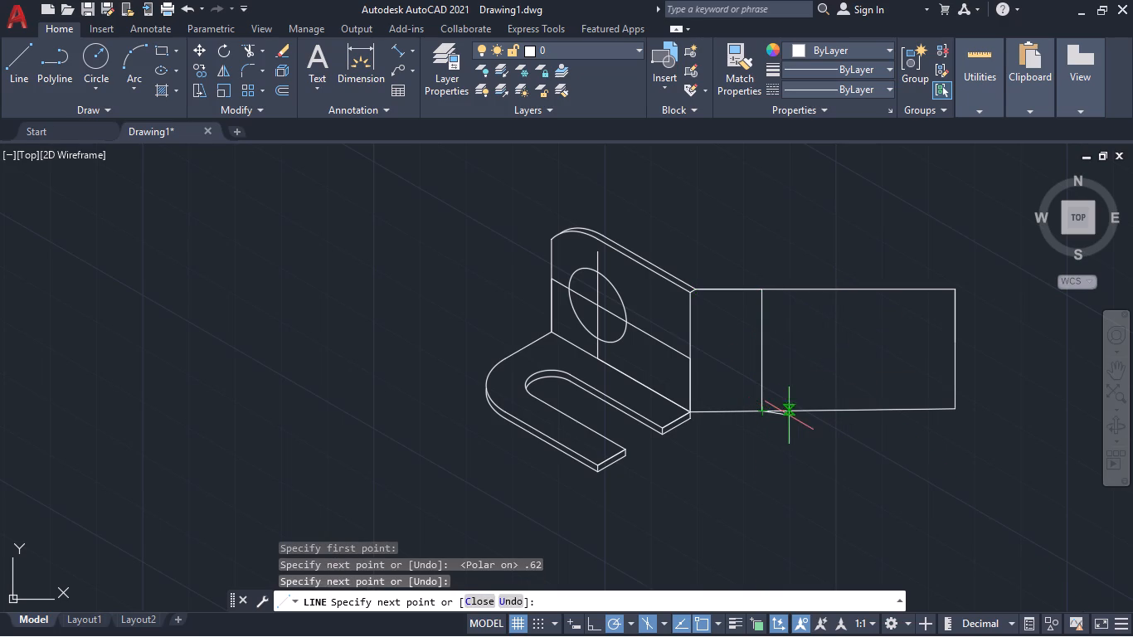
{"action": "key", "text": "space"}
Draw a line from the outline's far top corner 0.62 back toward the plate, continuing down to the bottom line.
{"action": "key", "text": "space"}
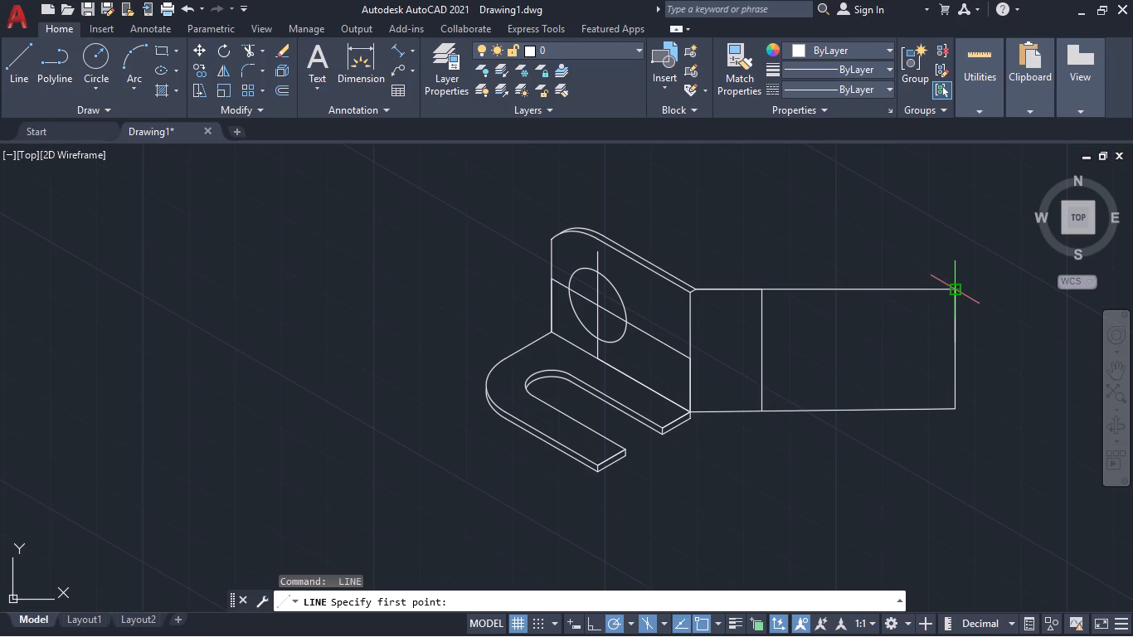
{"action": "left_click", "coordinate": [955, 291]}
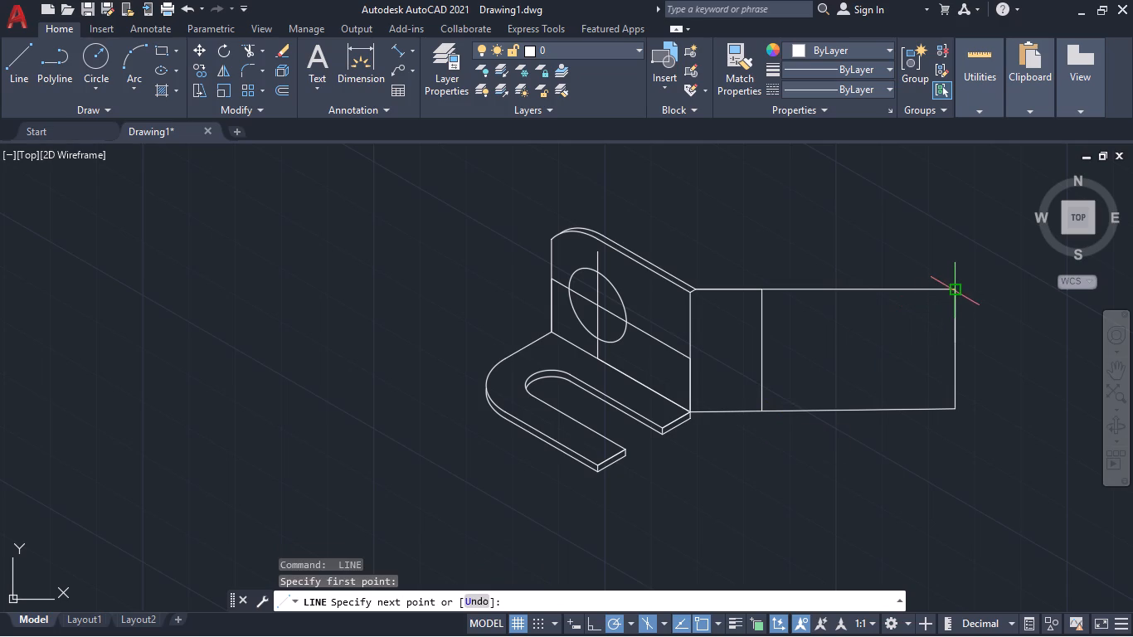
{"action": "type", "text": ".62"}
{"action": "key", "text": "Return"}
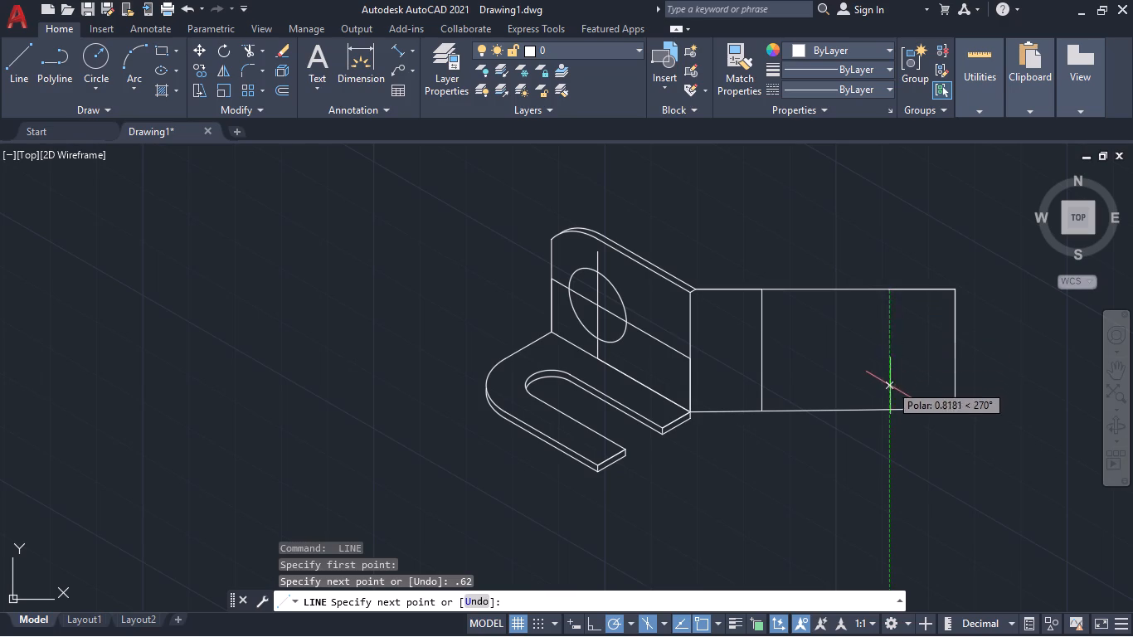
{"action": "left_click", "coordinate": [890, 408]}
{"action": "key", "text": "space"}
{"action": "key", "text": "space"}
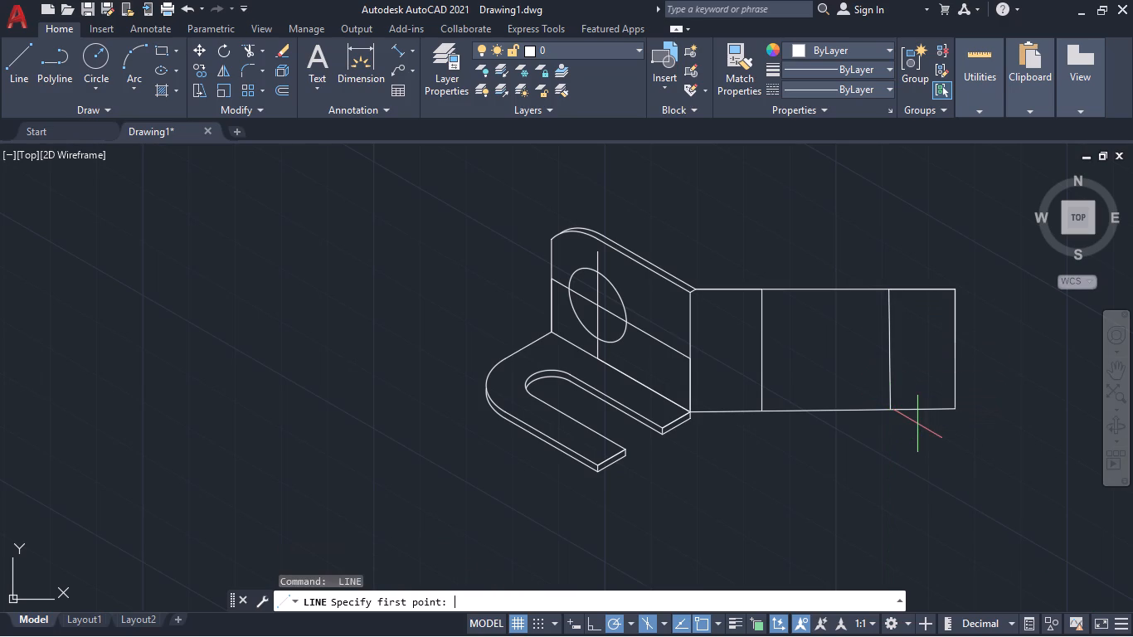
{"action": "key", "text": "Escape"}
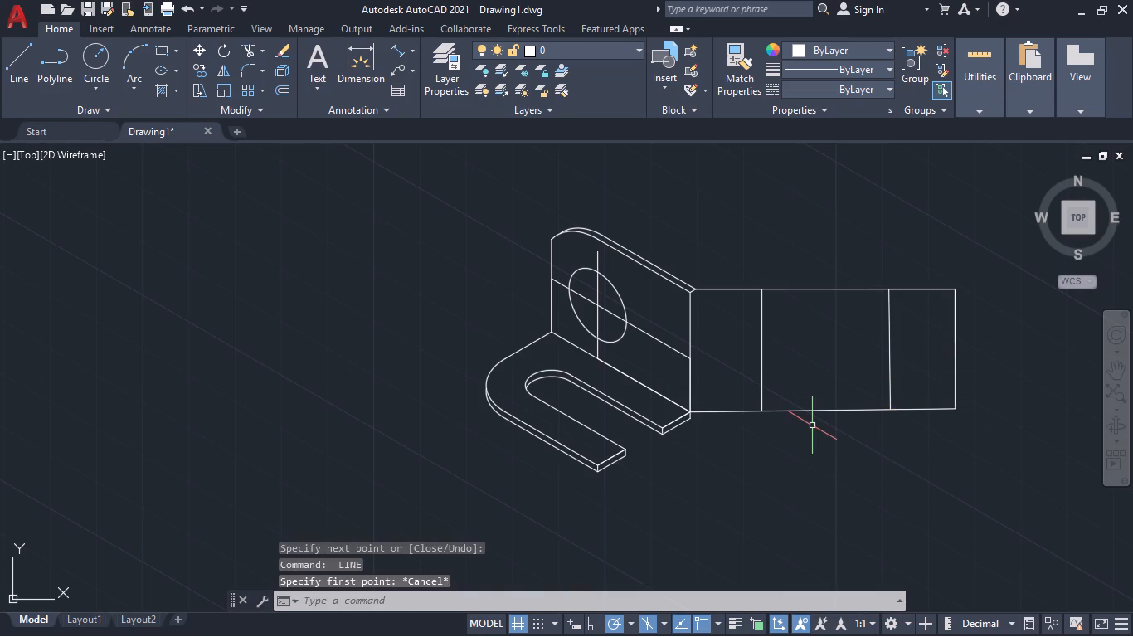
Start an ellipse with the Isocircle option.
{"action": "type", "text": "el"}
{"action": "key", "text": "Return"}
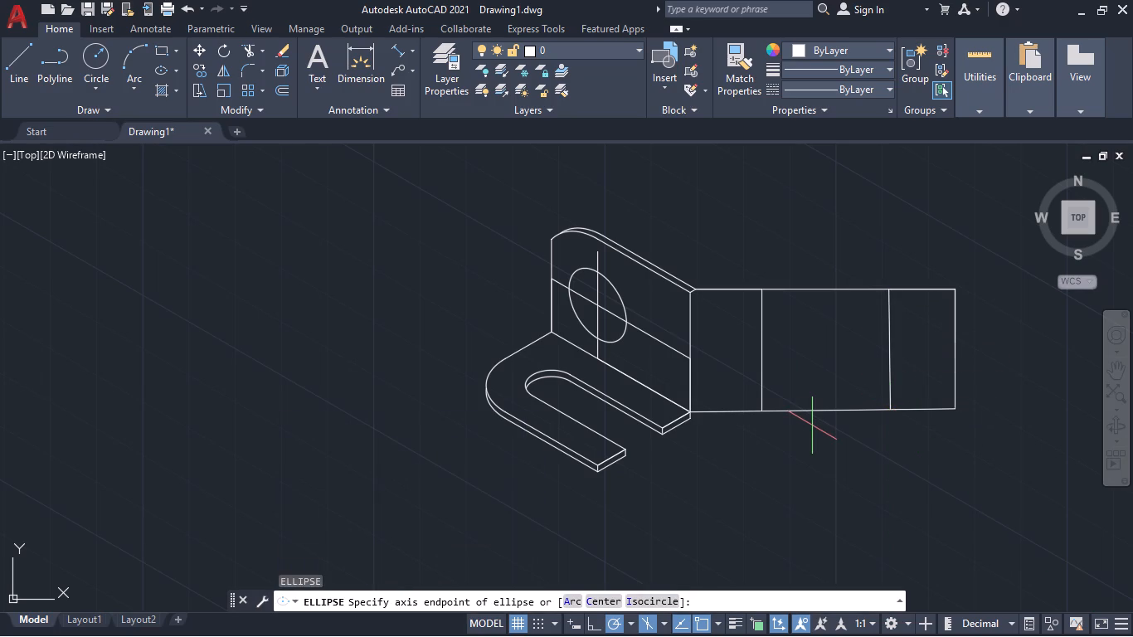
{"action": "left_click", "coordinate": [638, 598]}
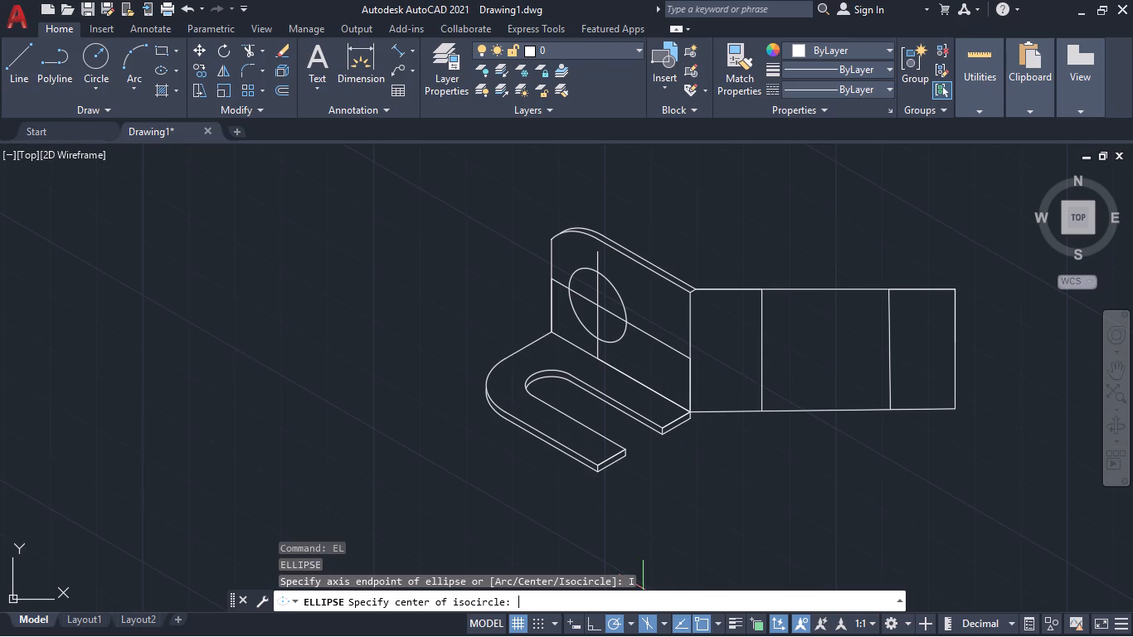
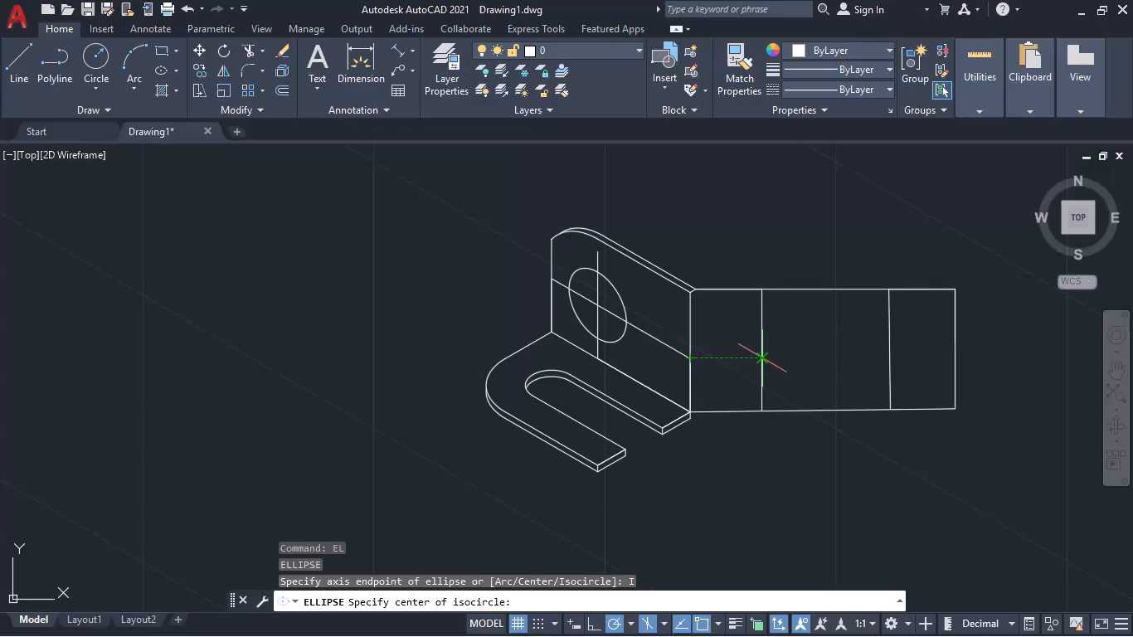
Place the isocircle on the near dividing line, level with the plate edge's midpoint, on isoplane Left with radius 0.28.
{"action": "left_click", "coordinate": [760, 357]}
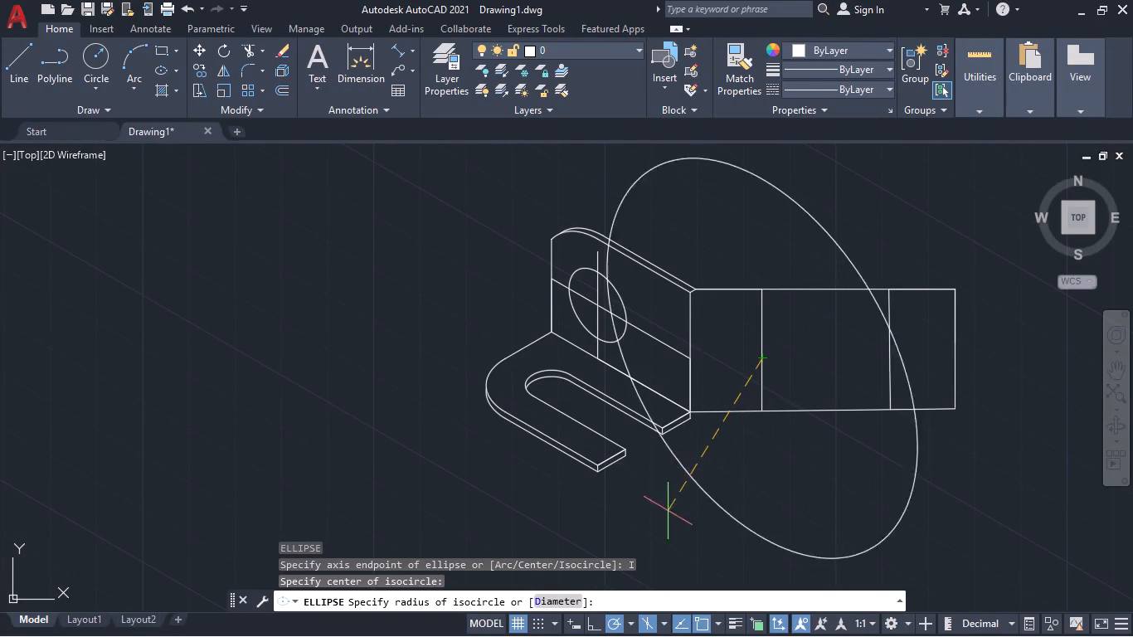
{"action": "left_click", "coordinate": [664, 623]}
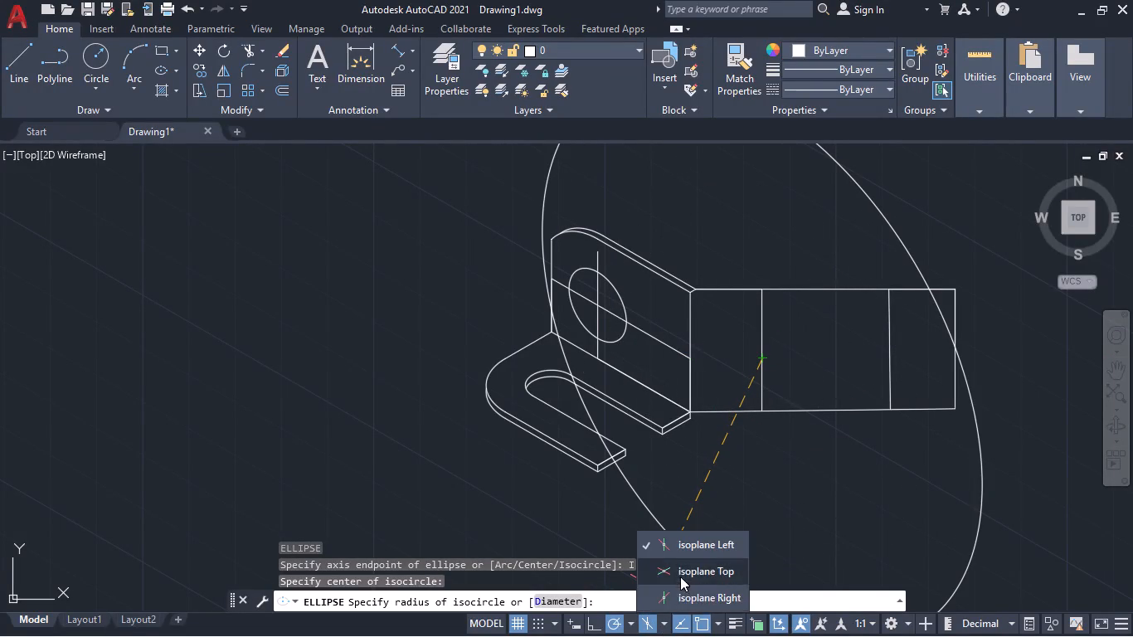
{"action": "left_click", "coordinate": [683, 569]}
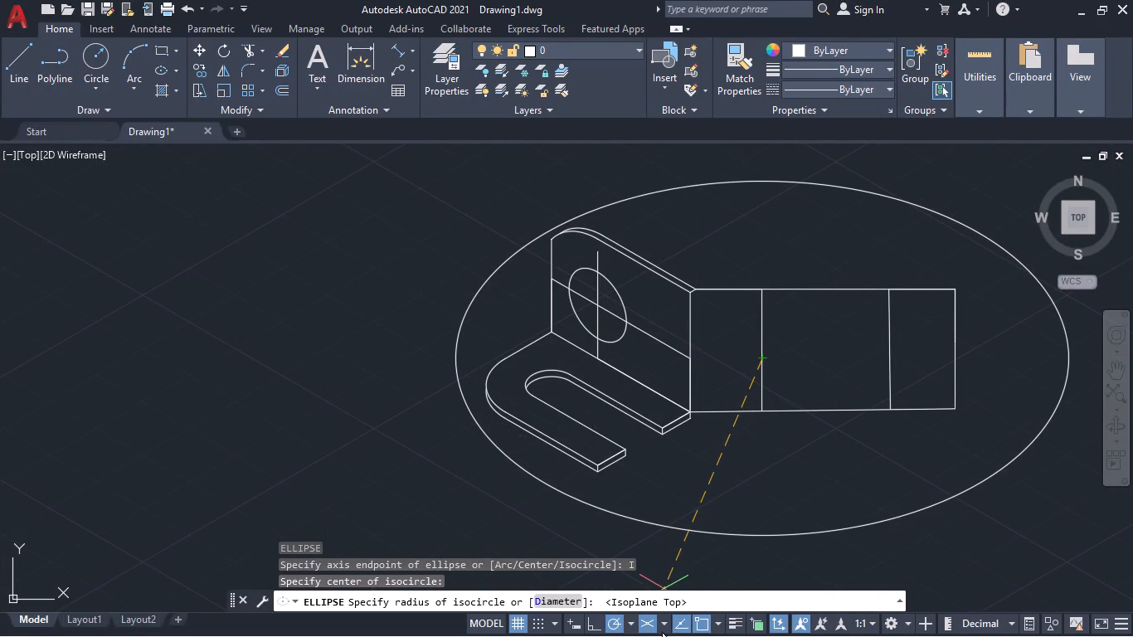
{"action": "left_click", "coordinate": [661, 622]}
{"action": "left_click", "coordinate": [663, 601]}
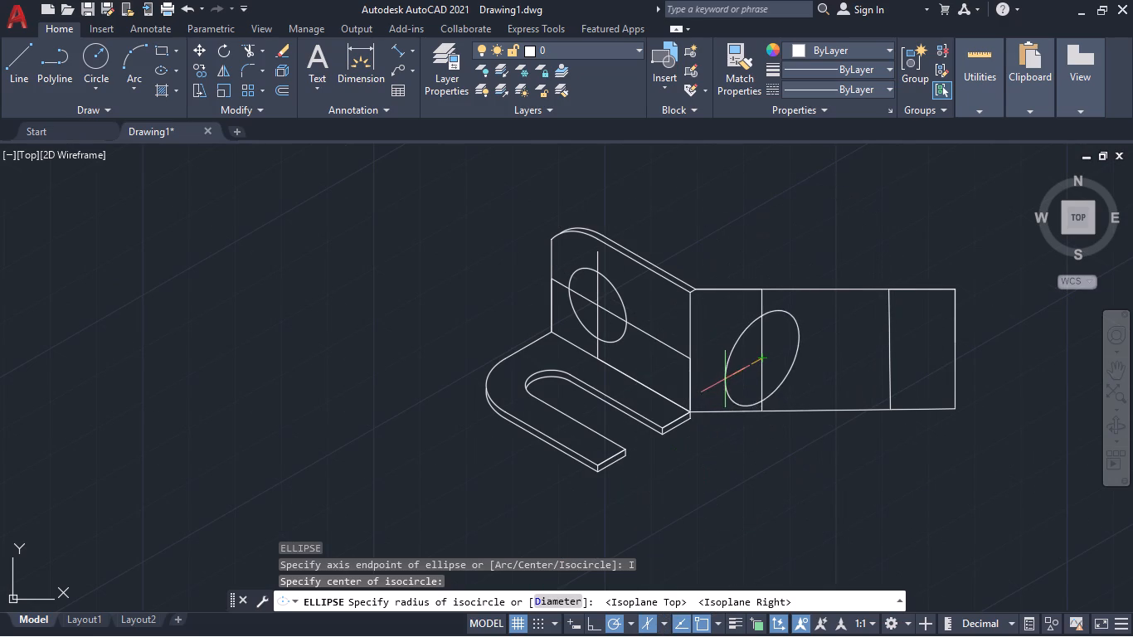
{"action": "left_click", "coordinate": [634, 625]}
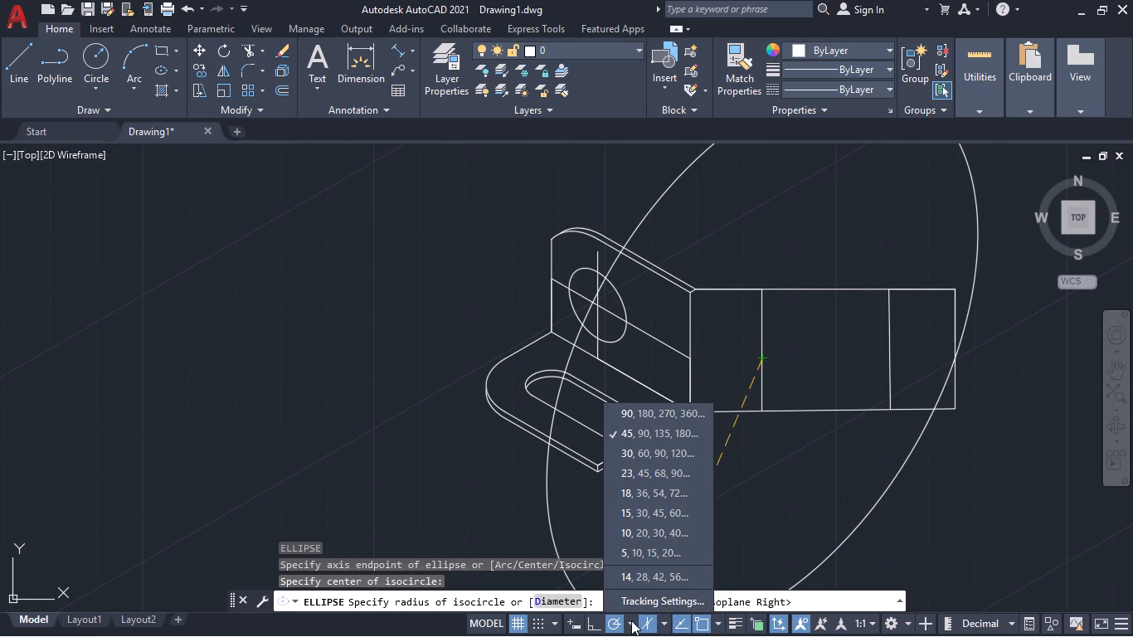
{"action": "left_click", "coordinate": [631, 620]}
{"action": "left_click", "coordinate": [662, 621]}
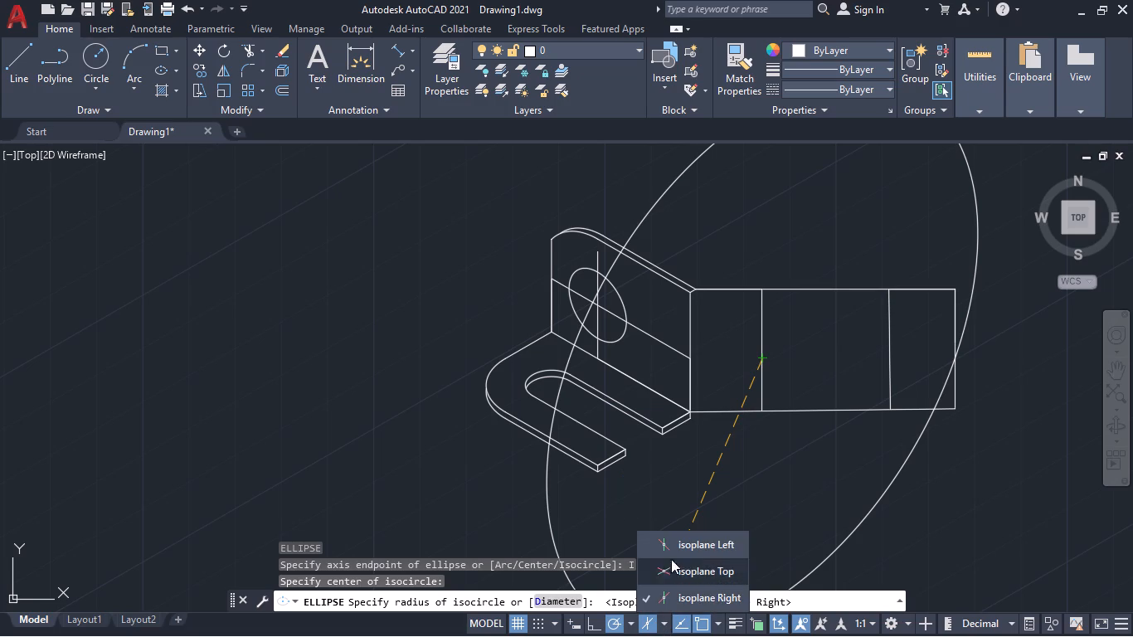
{"action": "left_click", "coordinate": [675, 544]}
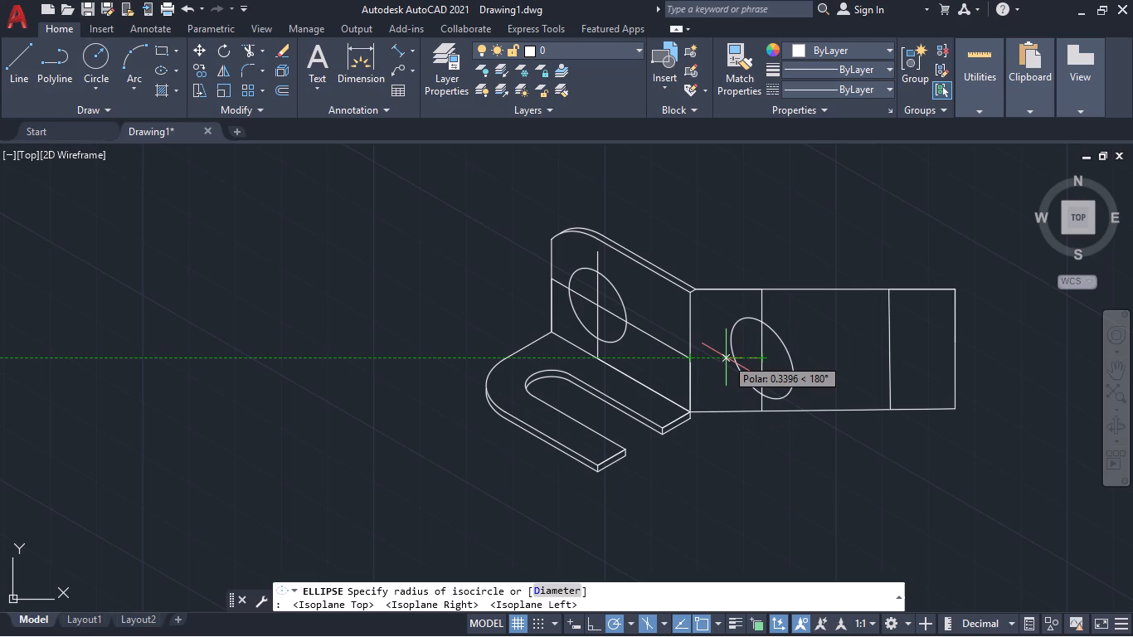
{"action": "key", "text": "period"}
{"action": "type", "text": "28"}
{"action": "key", "text": "Return"}
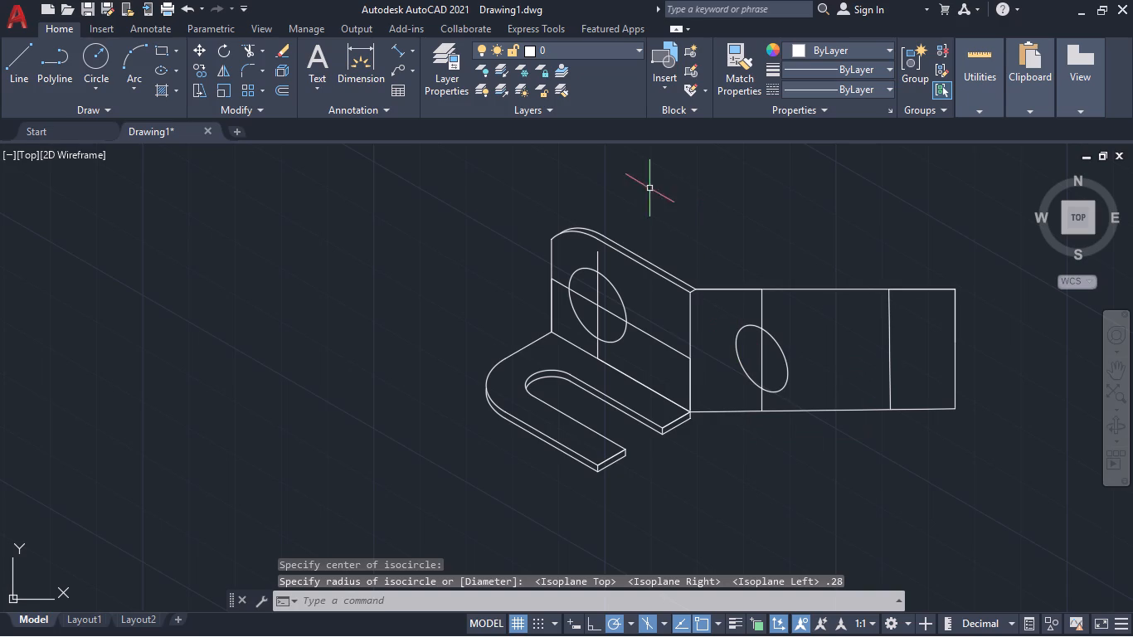
Draw a second isocircle of radius 0.56 concentric with the small isocircle on the near dividing line.
{"action": "key", "text": "space"}
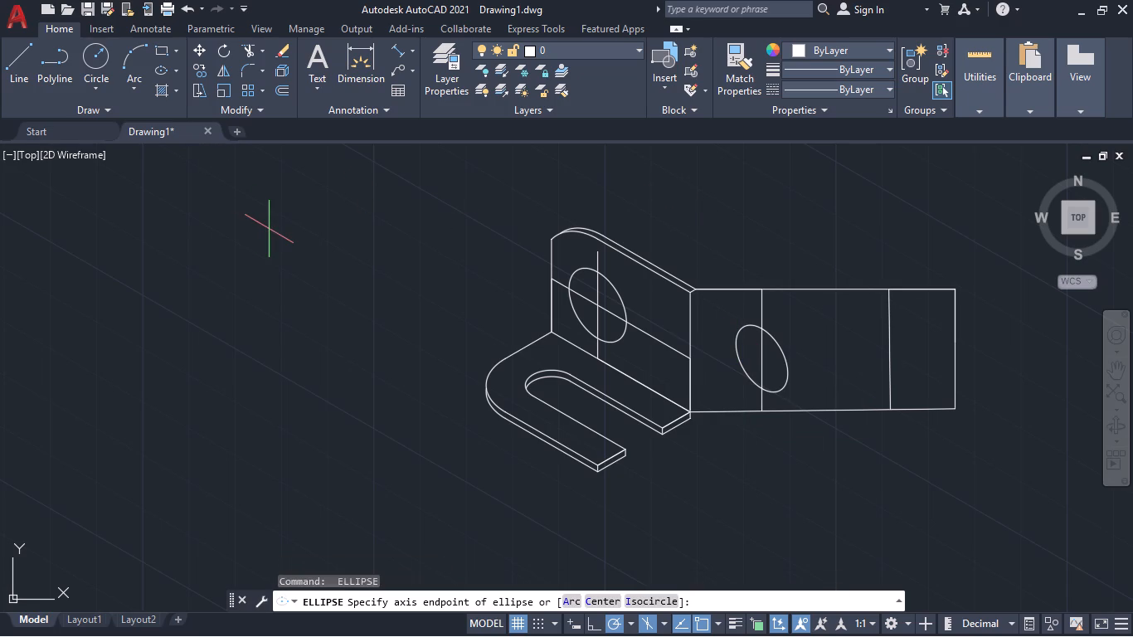
{"action": "left_click", "coordinate": [640, 601]}
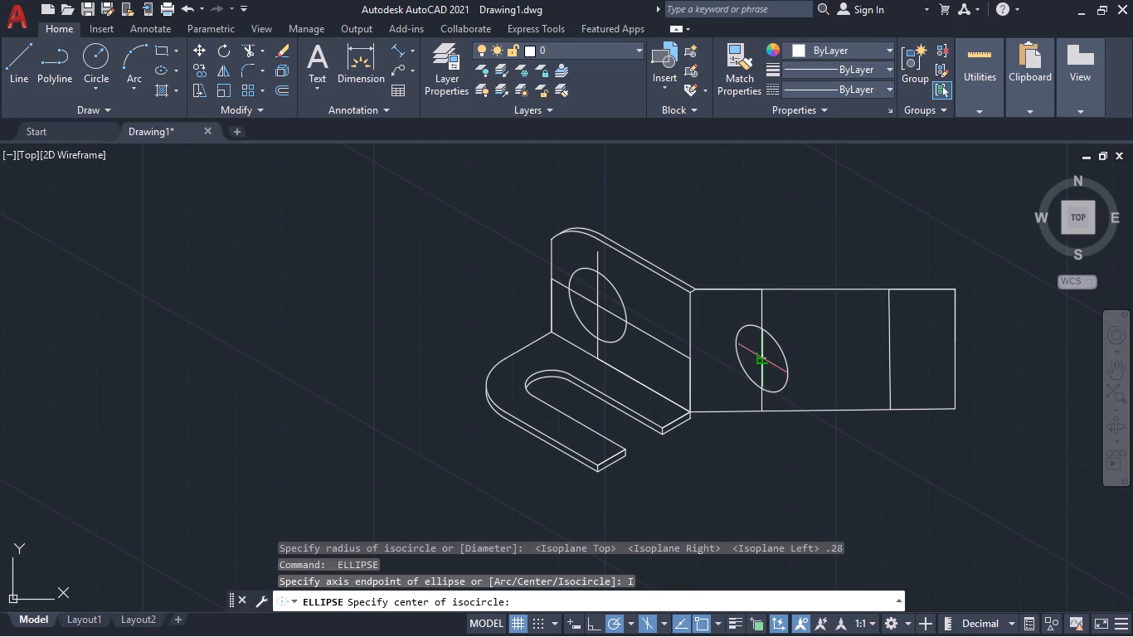
{"action": "left_click", "coordinate": [765, 360]}
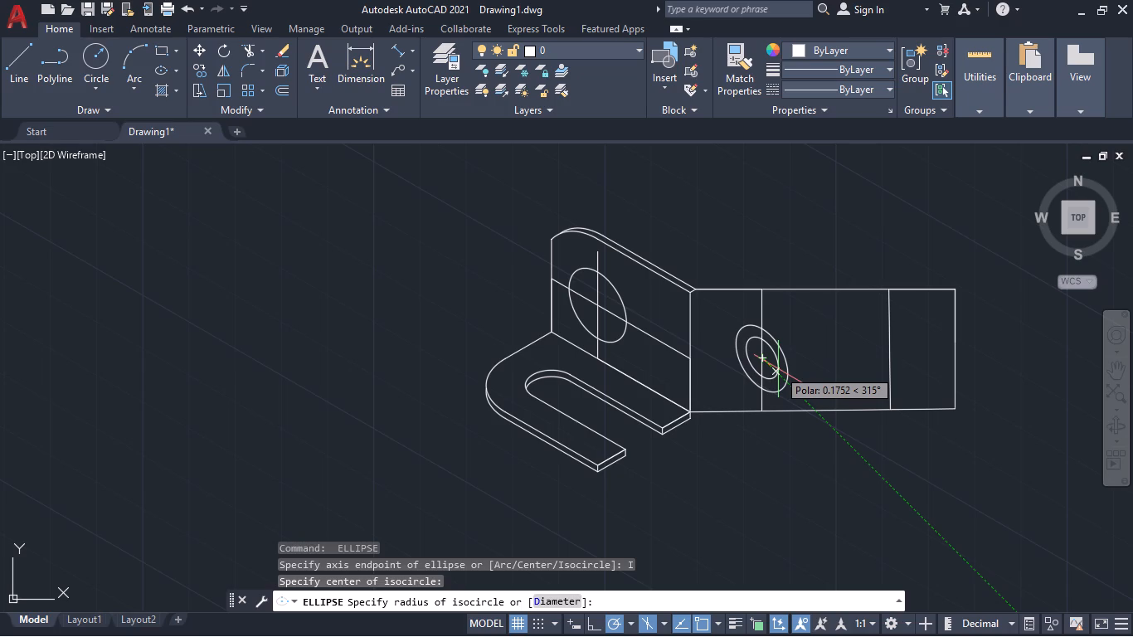
{"action": "type", "text": ".56"}
{"action": "key", "text": "Return"}
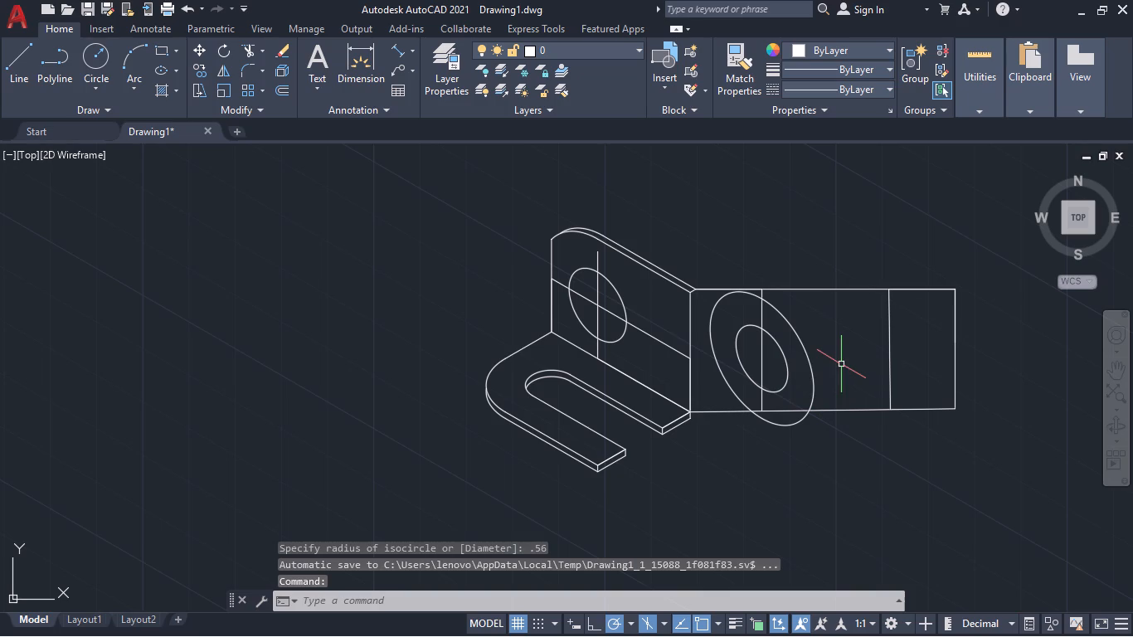
Move the large isocircle from its centre to the midpoint of the far dividing line.
{"action": "left_click", "coordinate": [810, 365]}
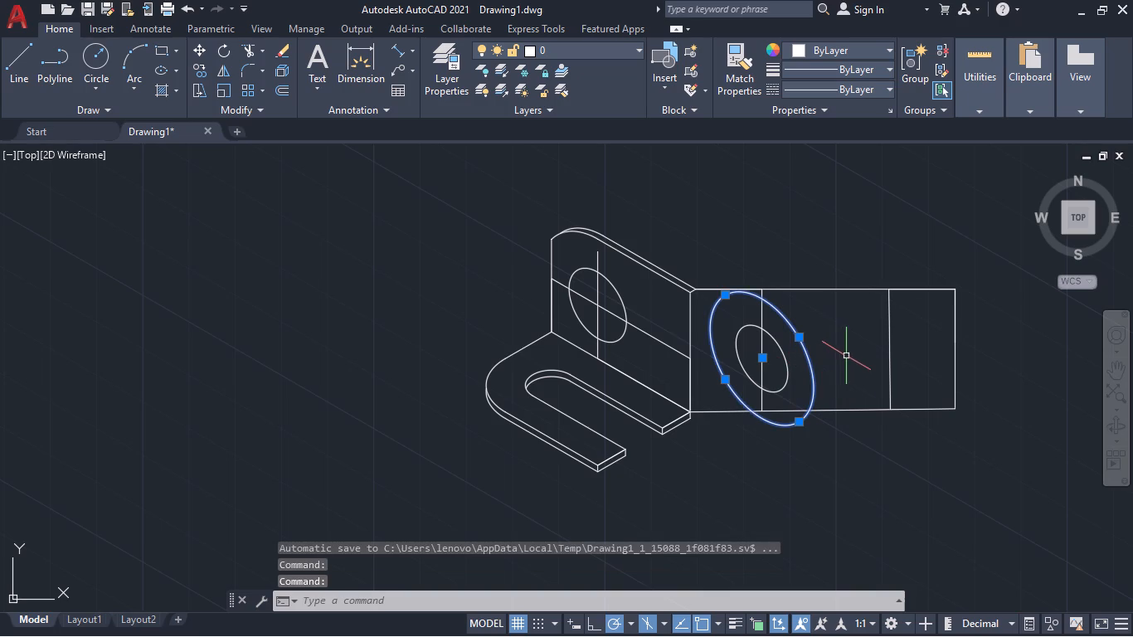
{"action": "key", "text": "m"}
{"action": "key", "text": "Return"}
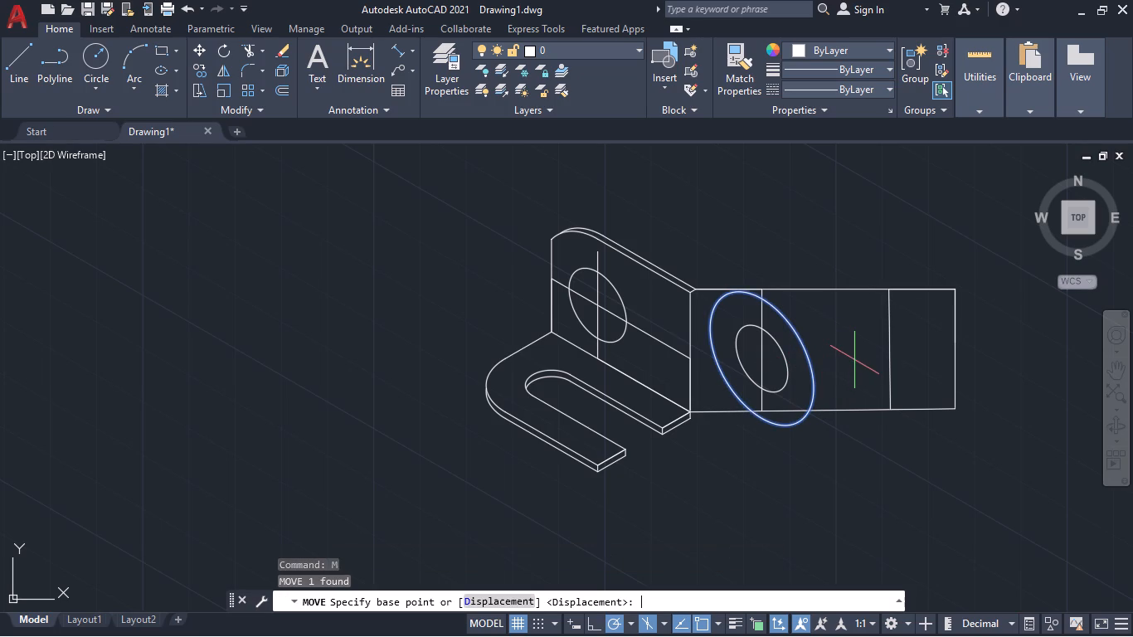
{"action": "left_click", "coordinate": [766, 357]}
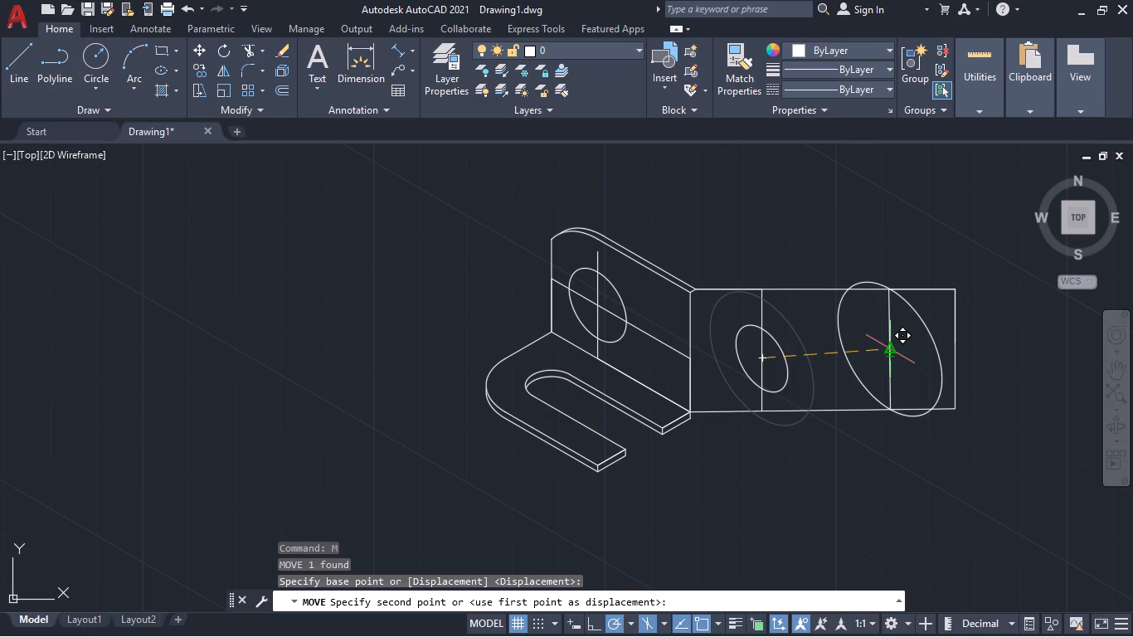
{"action": "left_click", "coordinate": [889, 349]}
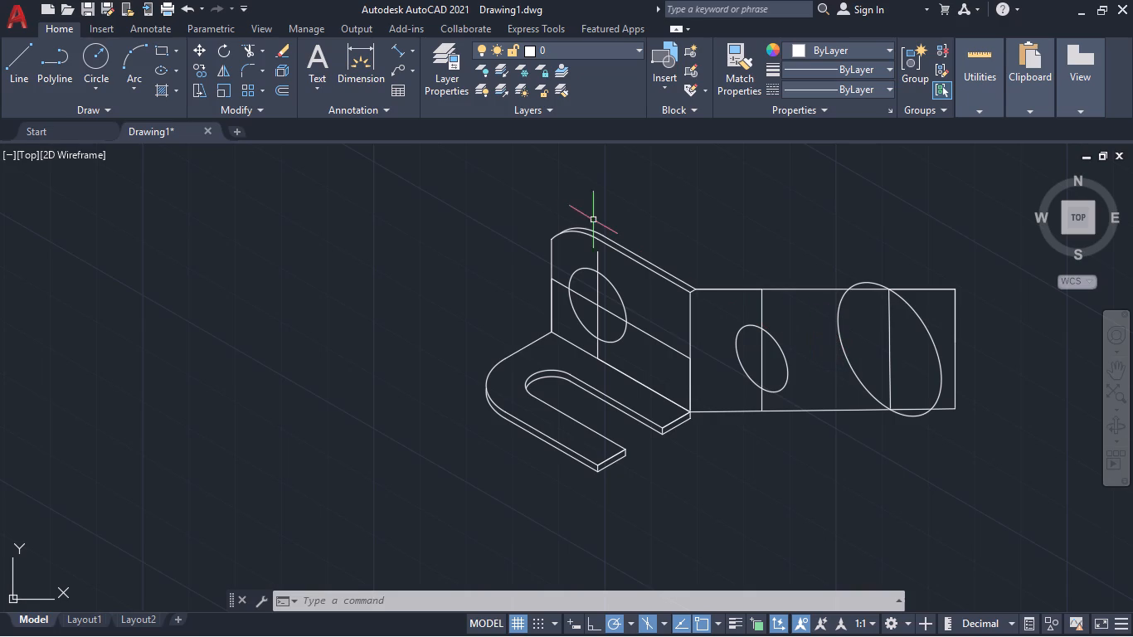
Draw a 2.43 horizontal line from the upright plate's front top corner, then connect its end to the outline's far top corner.
{"action": "left_click", "coordinate": [19, 55]}
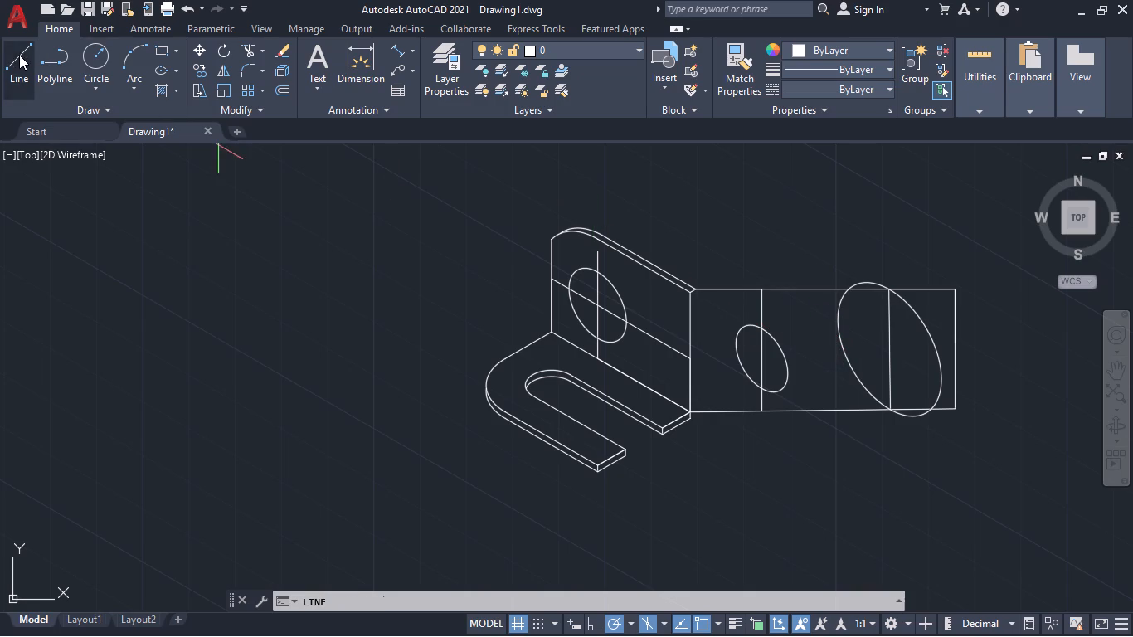
{"action": "left_click", "coordinate": [689, 294]}
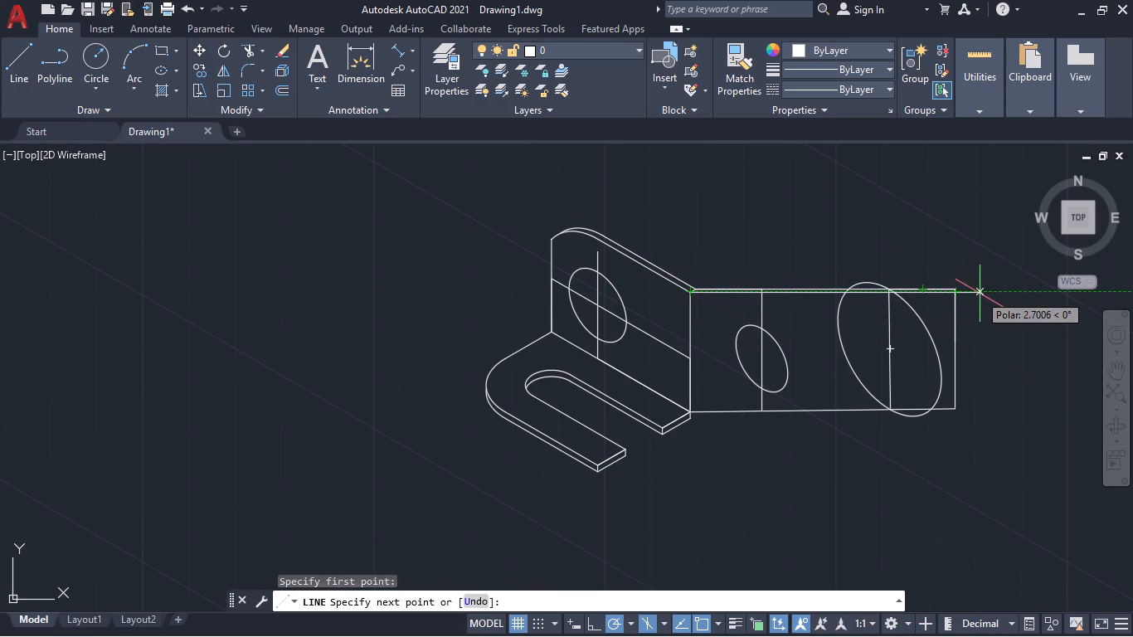
{"action": "type", "text": "1.12"}
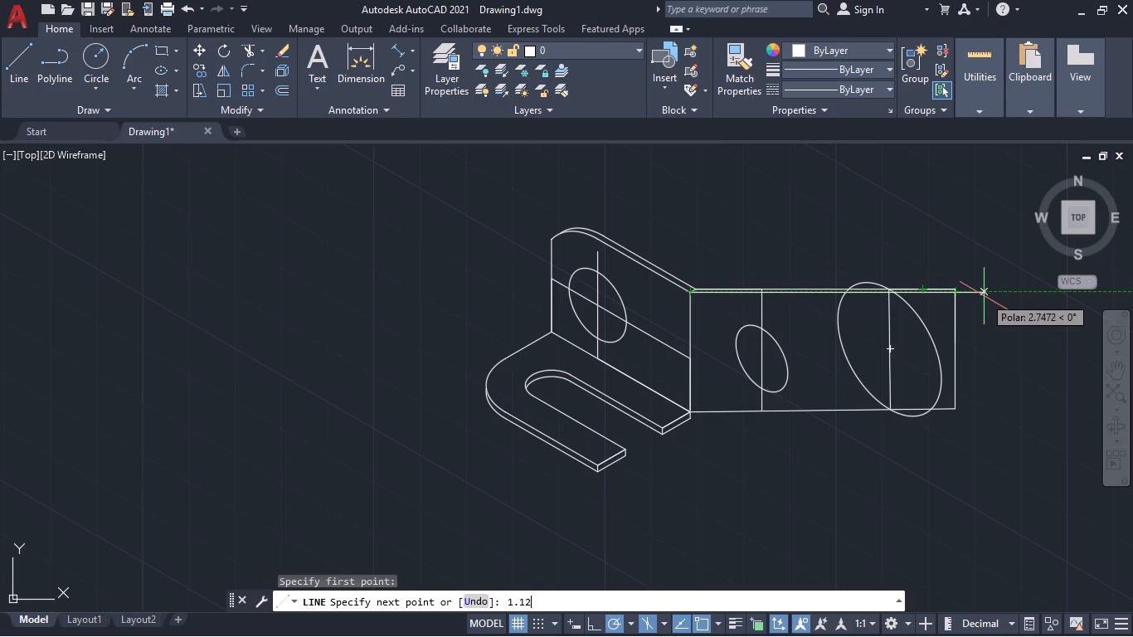
{"action": "key", "text": "BackSpace"}
{"action": "key", "text": "BackSpace"}
{"action": "key", "text": "BackSpace"}
{"action": "key", "text": "BackSpace"}
{"action": "type", "text": "2.43"}
{"action": "key", "text": "Return"}
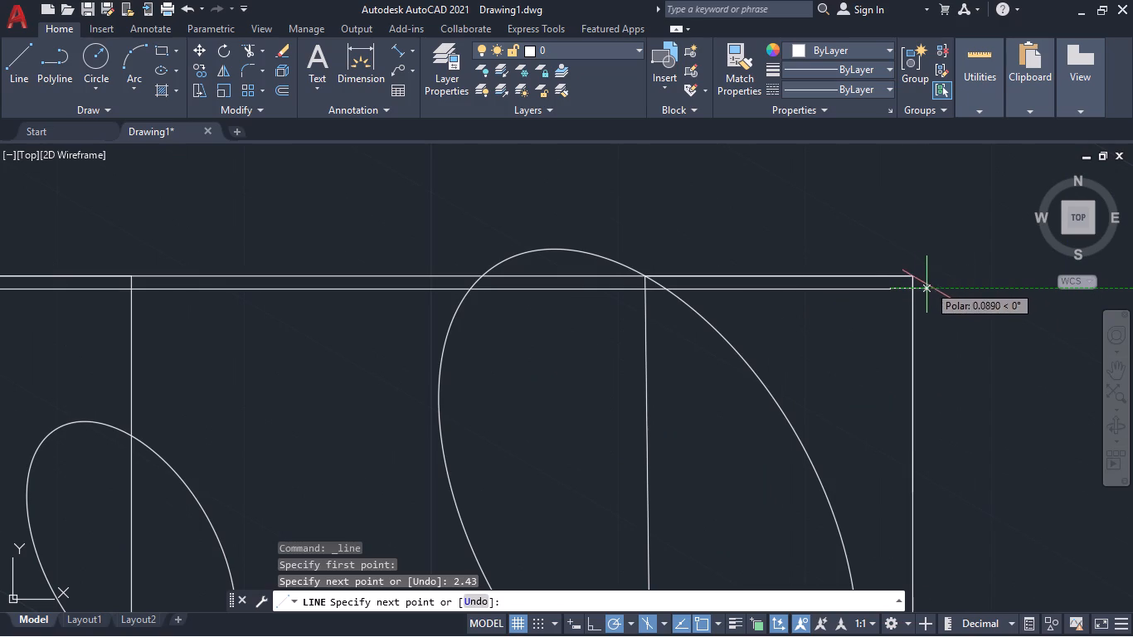
{"action": "left_click", "coordinate": [912, 275]}
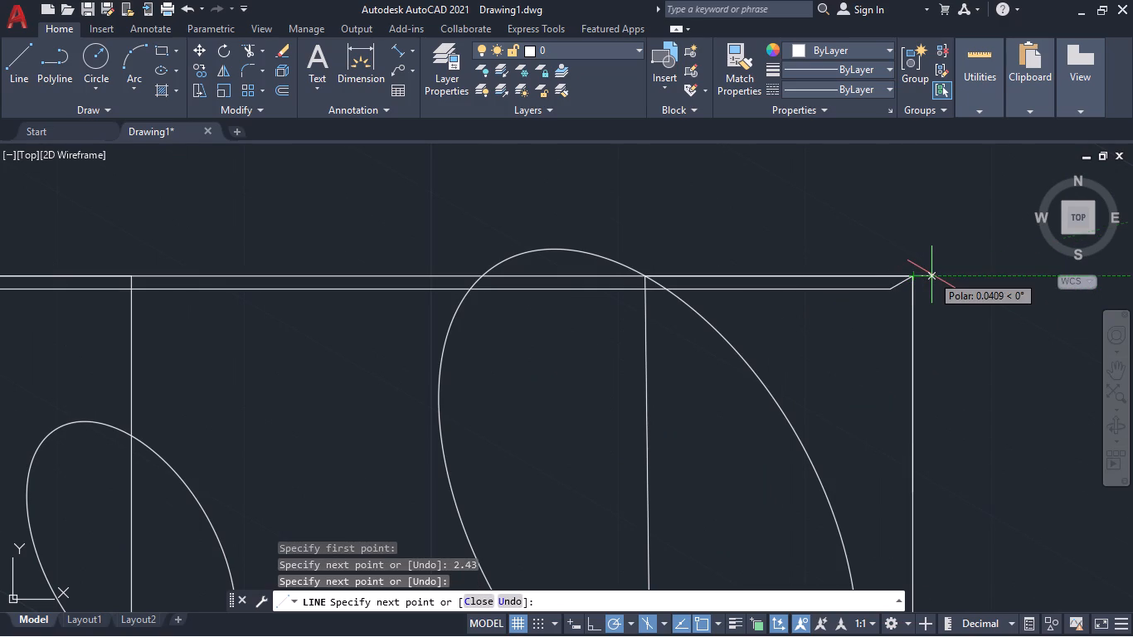
{"action": "key", "text": "Escape"}
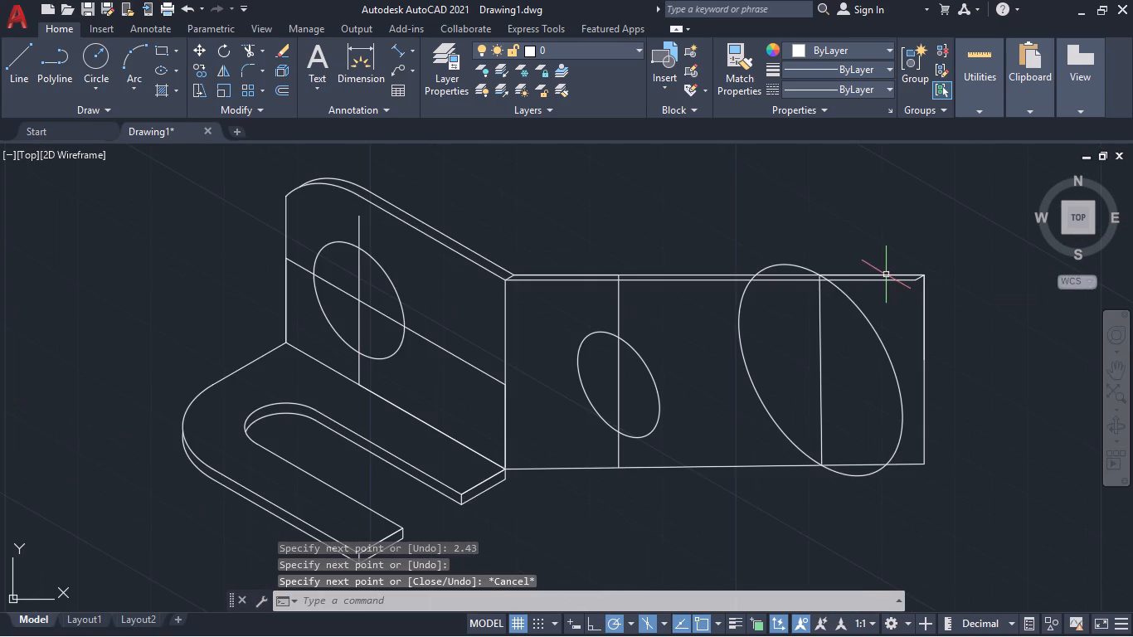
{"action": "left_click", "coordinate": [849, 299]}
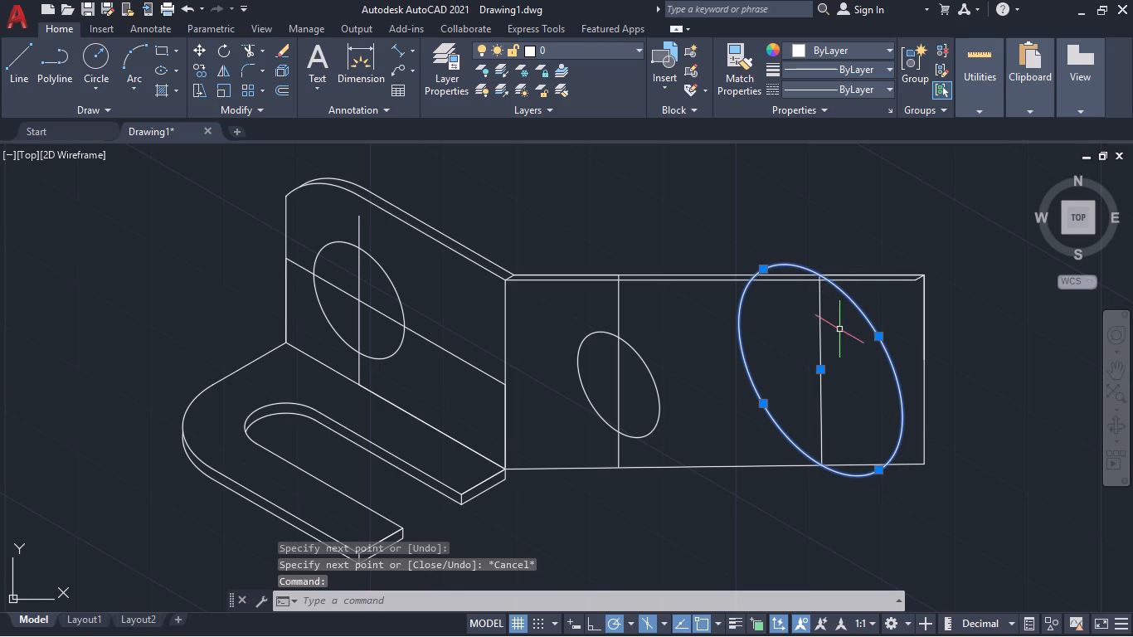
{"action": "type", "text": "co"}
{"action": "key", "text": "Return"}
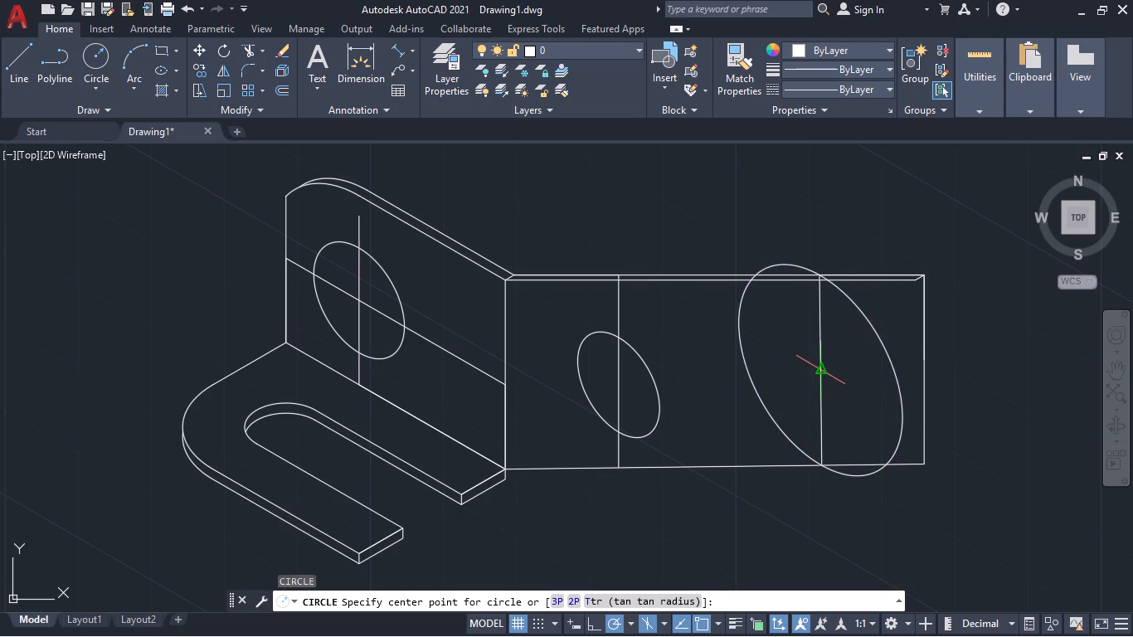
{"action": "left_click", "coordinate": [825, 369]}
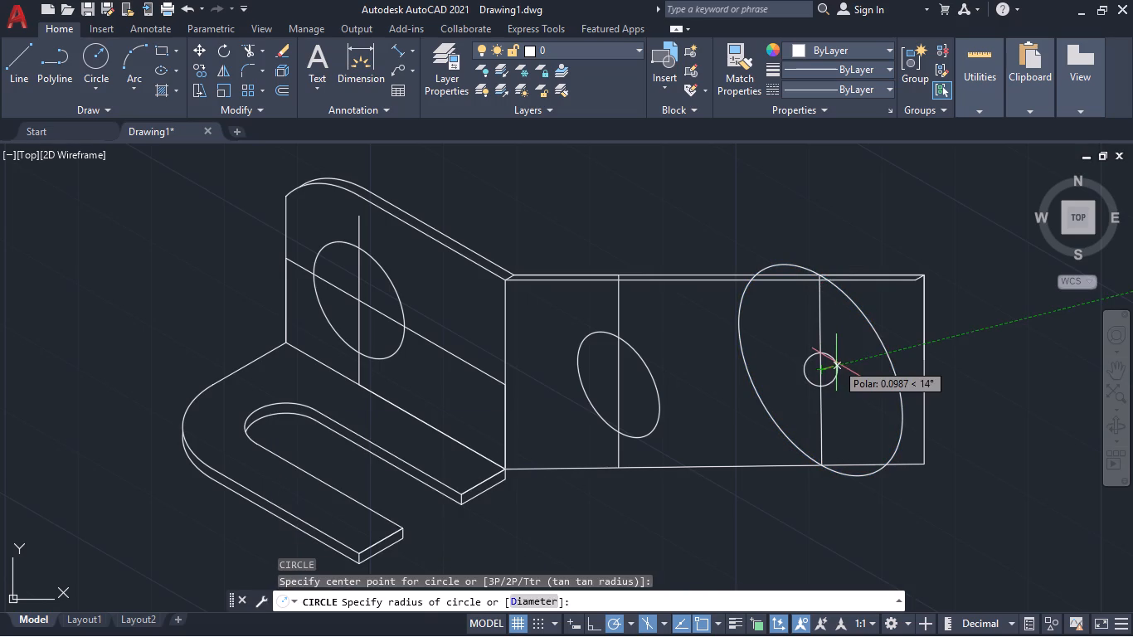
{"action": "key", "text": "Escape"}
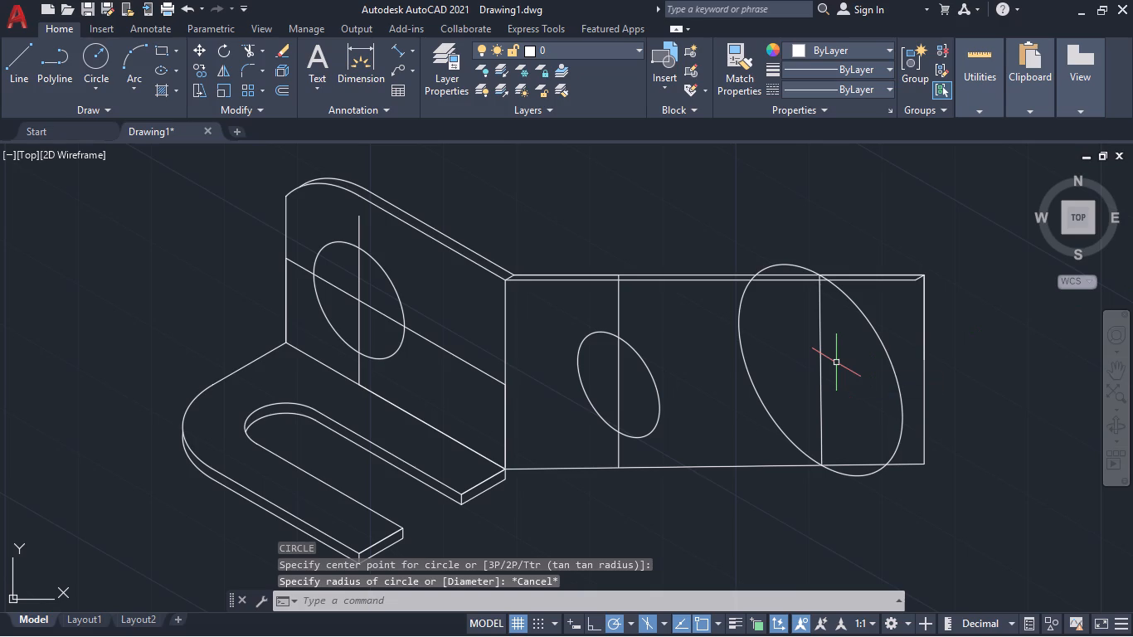
Copy the large isocircle 0.06 upward along the far dividing line, using its centre as the base point.
{"action": "left_click", "coordinate": [768, 406]}
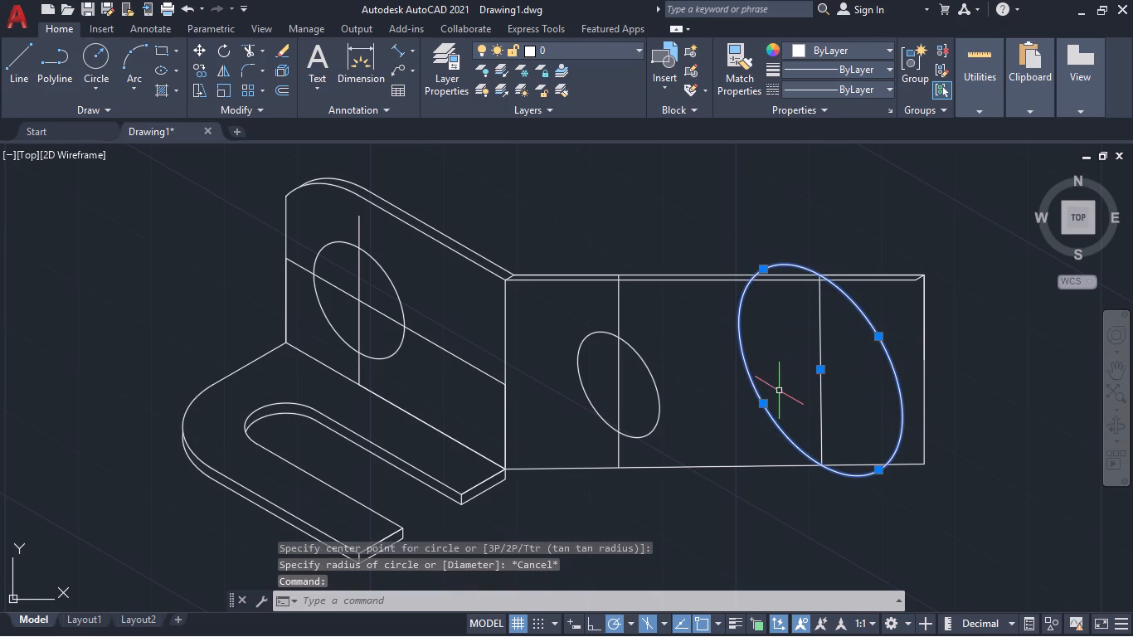
{"action": "type", "text": "co"}
{"action": "key", "text": "Return"}
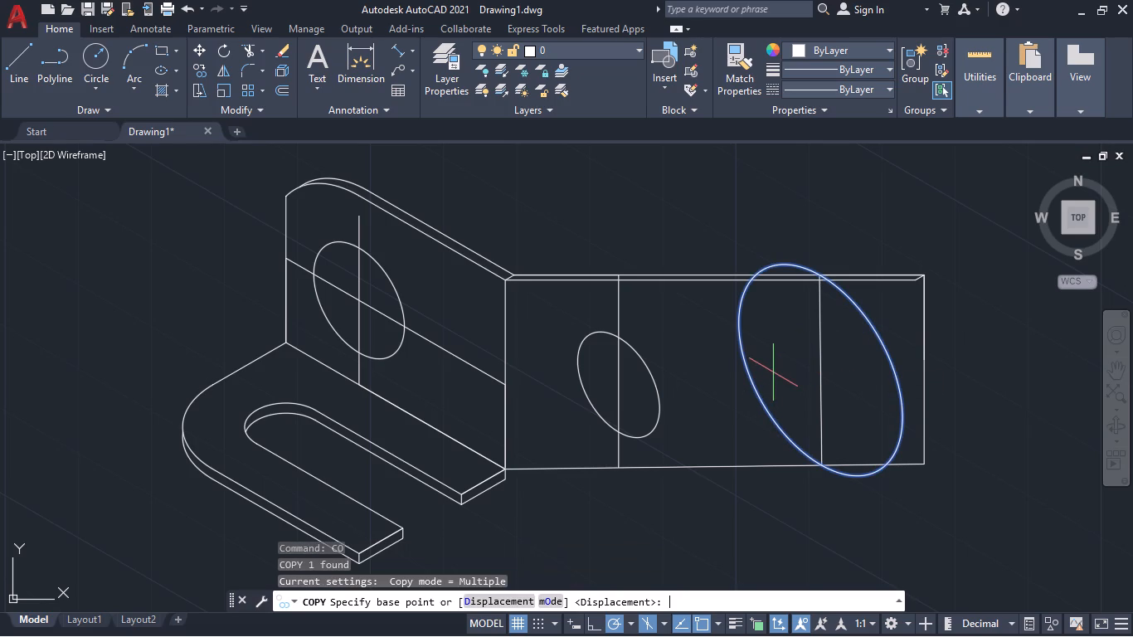
{"action": "left_click", "coordinate": [828, 369]}
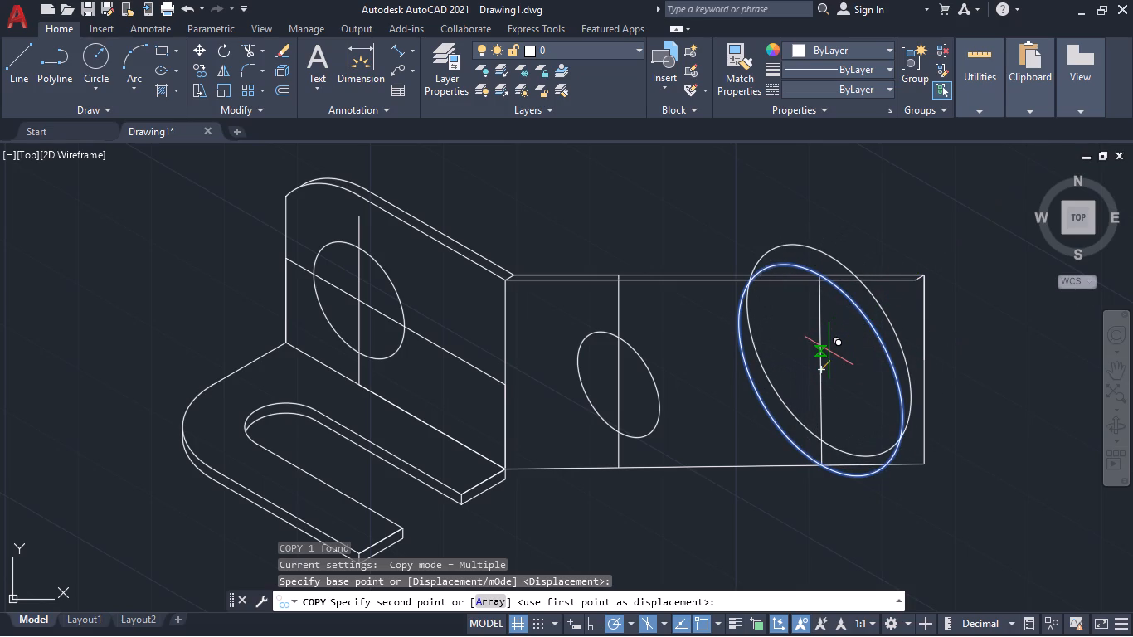
{"action": "type", "text": ".06"}
{"action": "key", "text": "Return"}
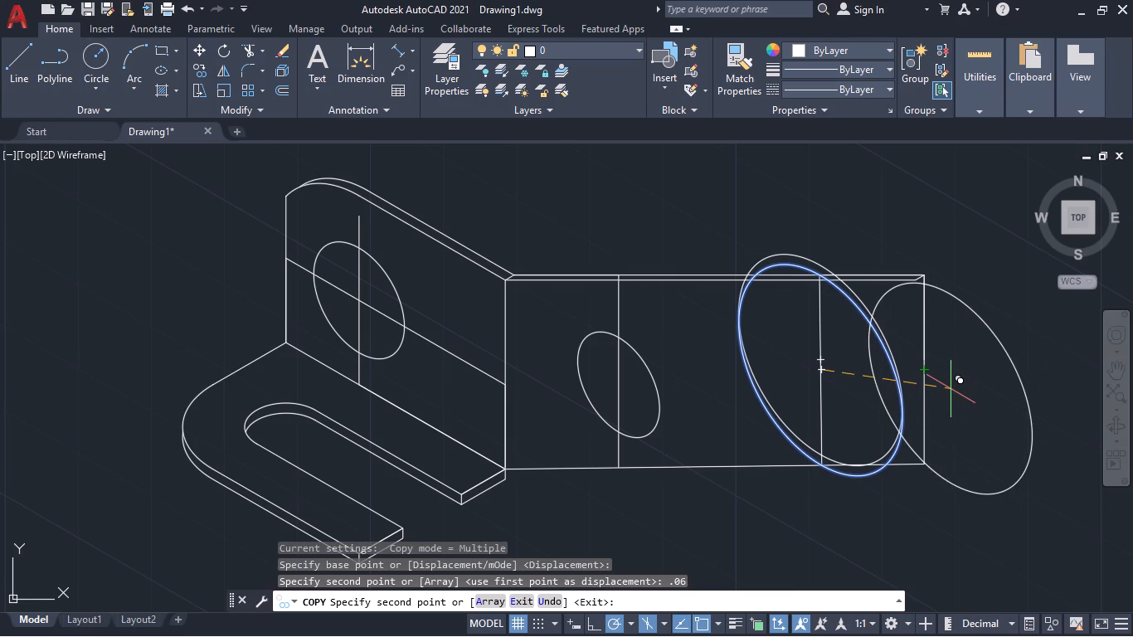
{"action": "key", "text": "Escape"}
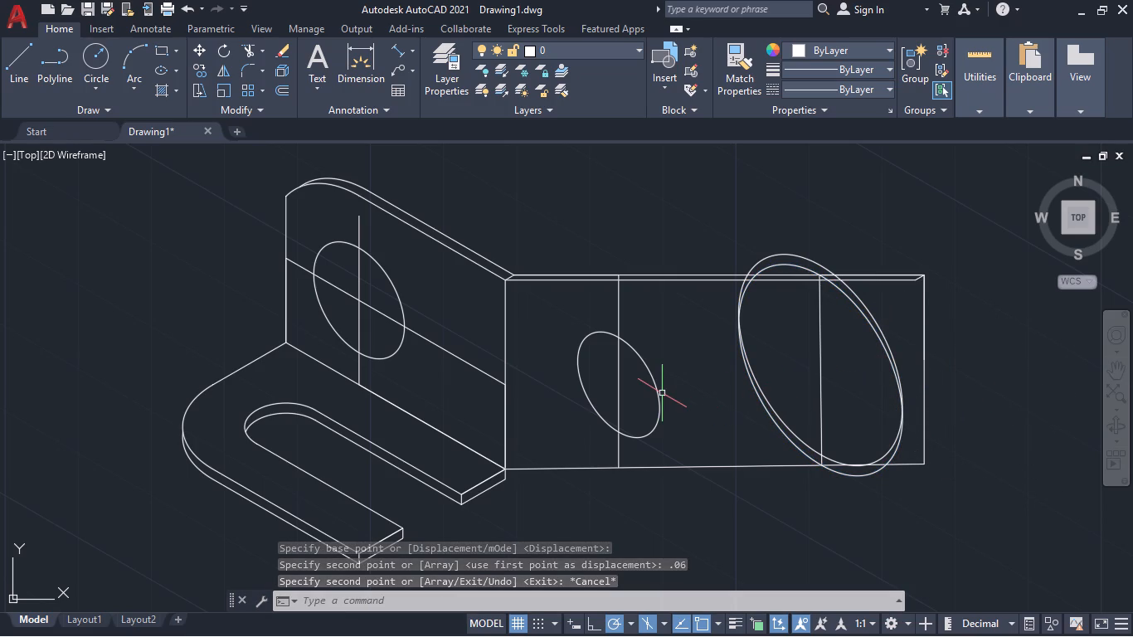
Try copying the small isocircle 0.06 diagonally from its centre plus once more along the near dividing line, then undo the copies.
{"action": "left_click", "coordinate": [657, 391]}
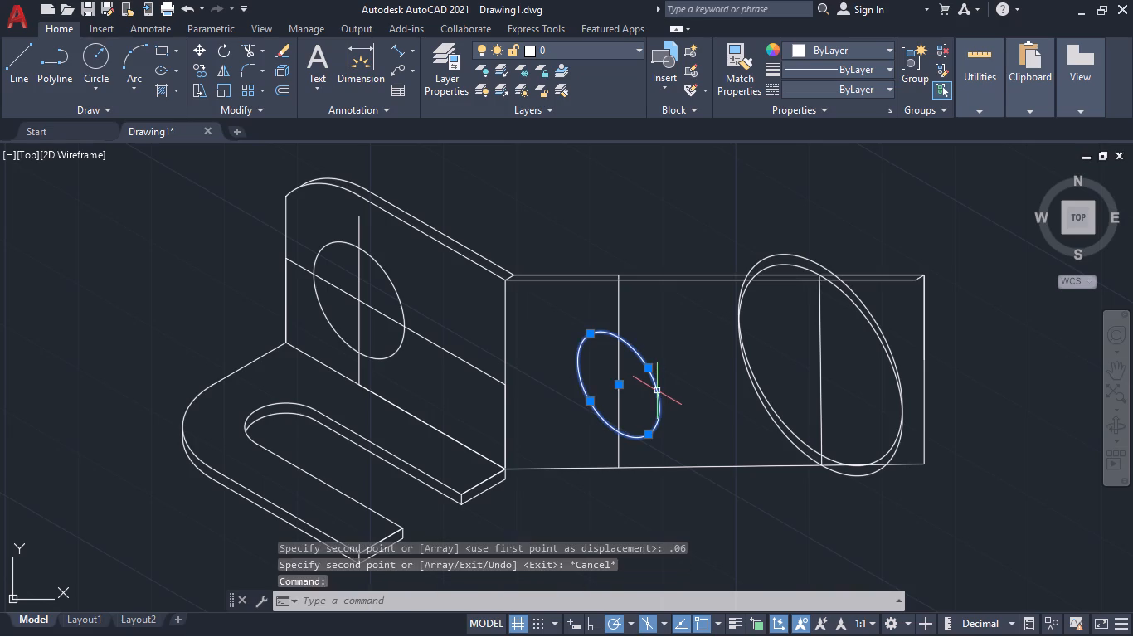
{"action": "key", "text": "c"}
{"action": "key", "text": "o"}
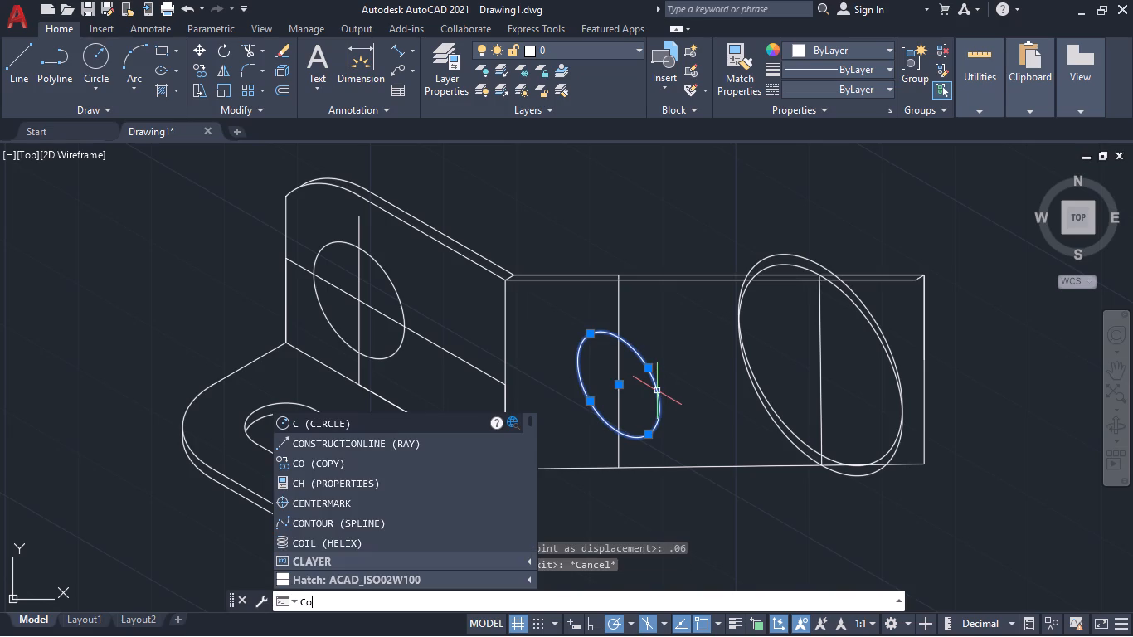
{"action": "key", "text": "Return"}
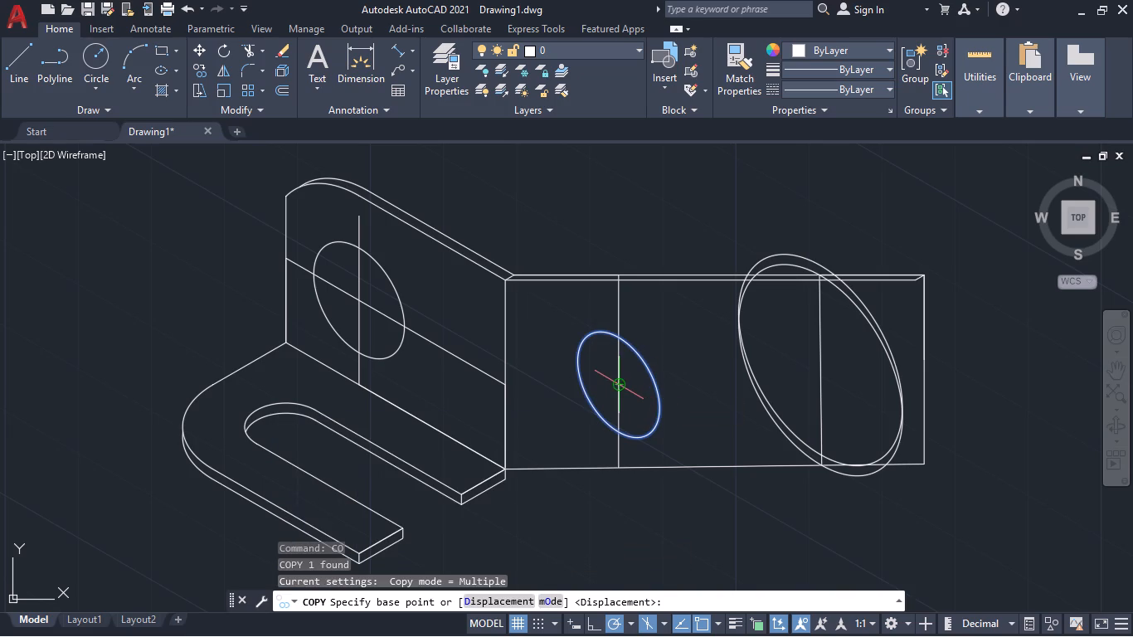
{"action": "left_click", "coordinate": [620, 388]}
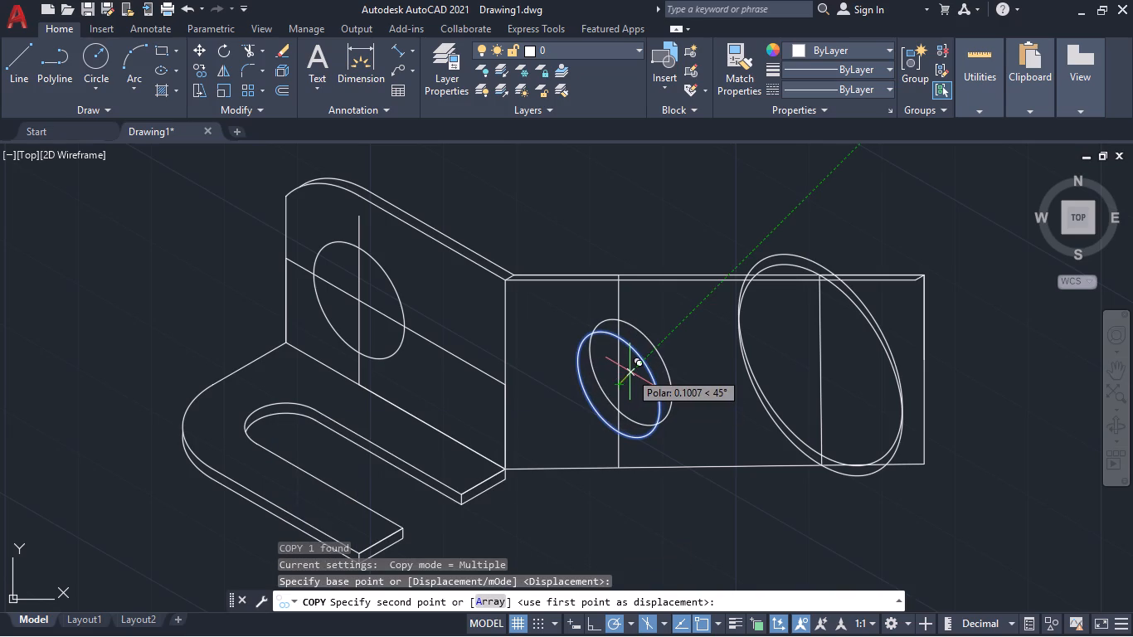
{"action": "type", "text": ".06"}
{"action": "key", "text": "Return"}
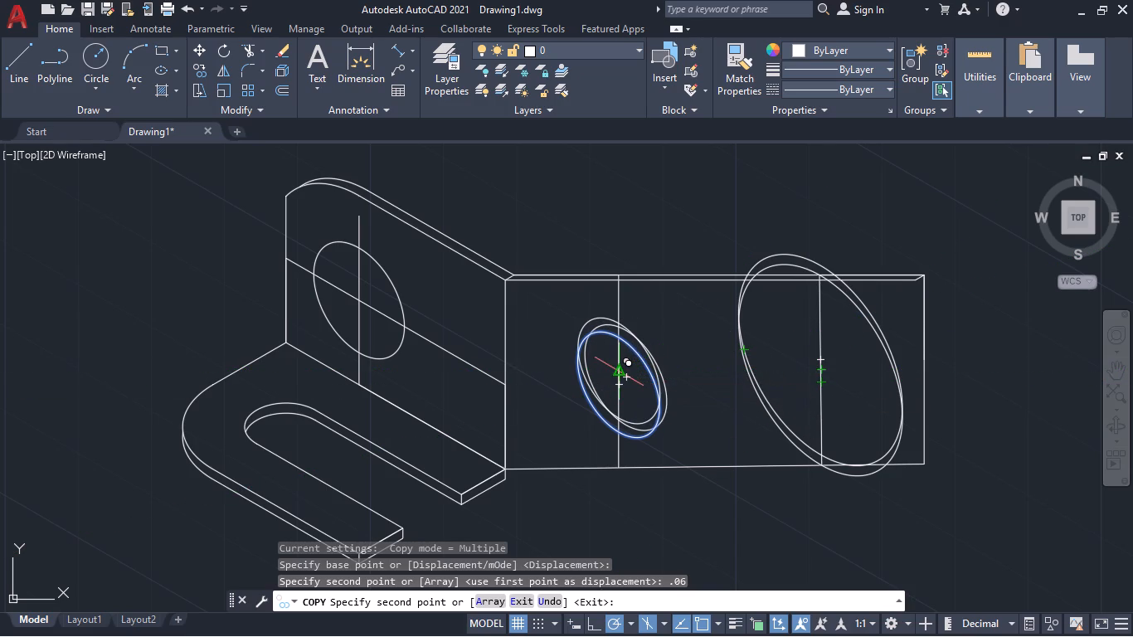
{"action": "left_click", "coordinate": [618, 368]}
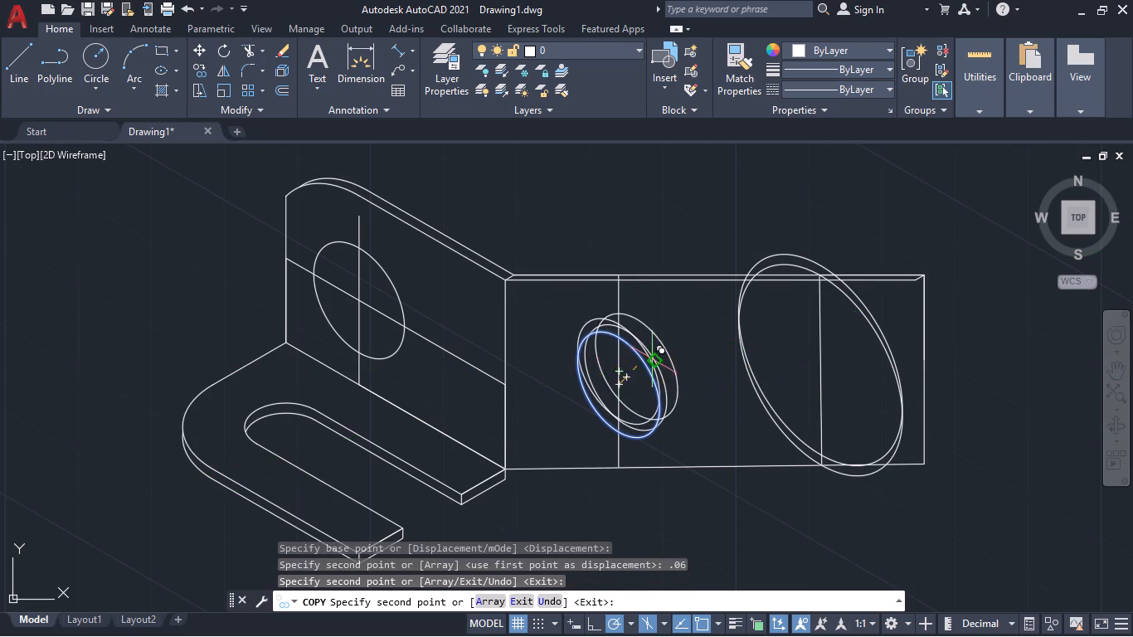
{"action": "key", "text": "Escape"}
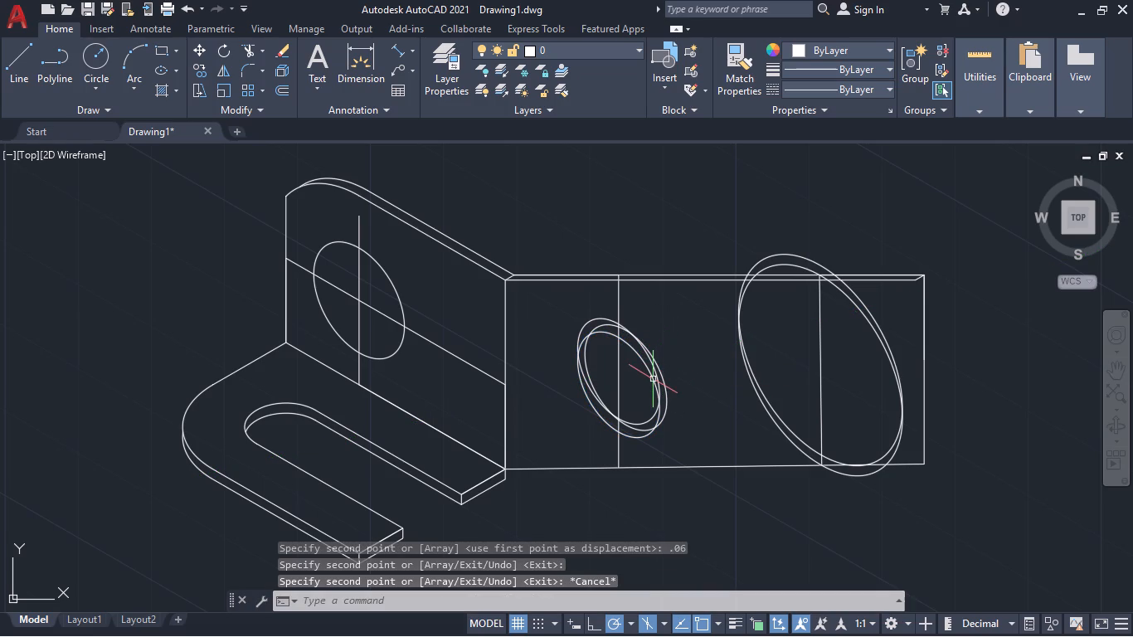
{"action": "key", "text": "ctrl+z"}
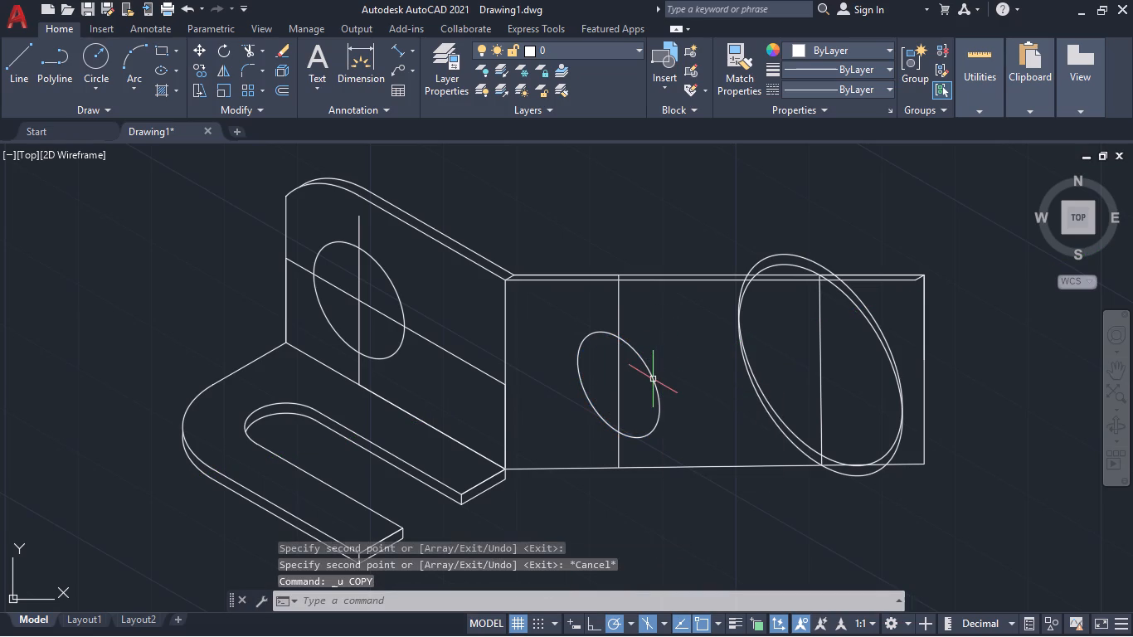
Move the small isocircle from its centre to the midpoint of the near dividing line.
{"action": "left_click", "coordinate": [653, 378]}
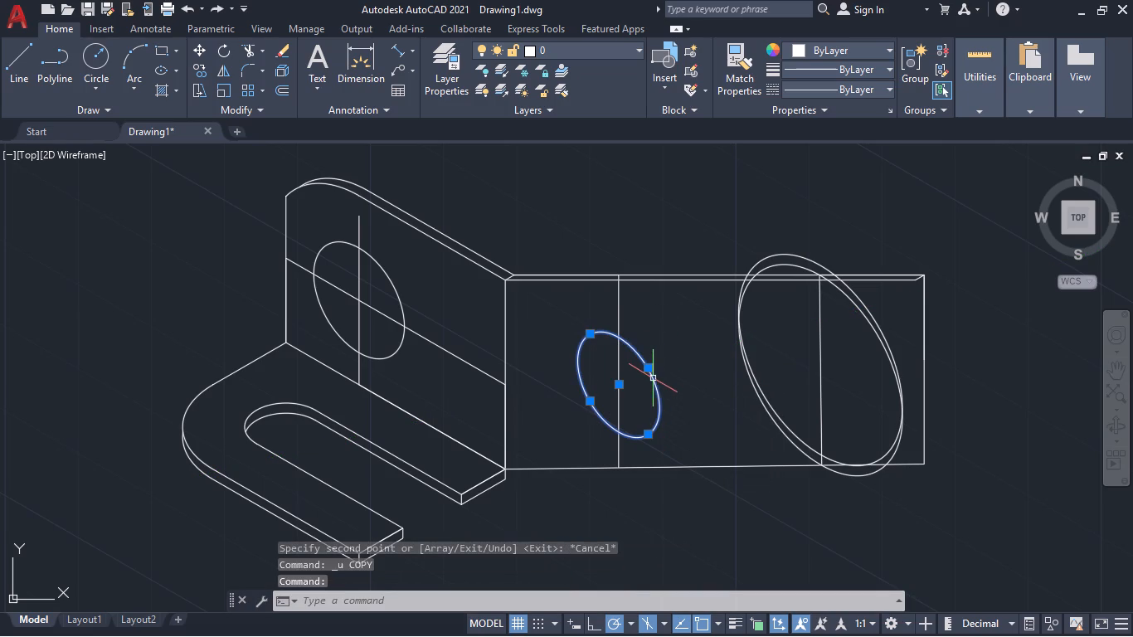
{"action": "key", "text": "m"}
{"action": "key", "text": "Return"}
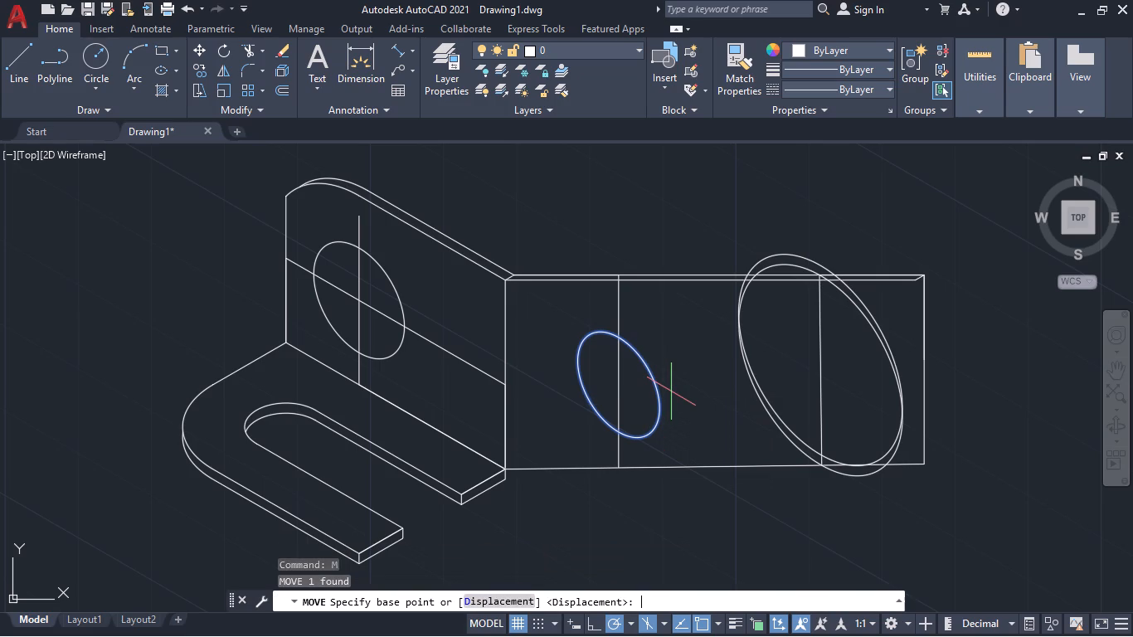
{"action": "left_click", "coordinate": [623, 384]}
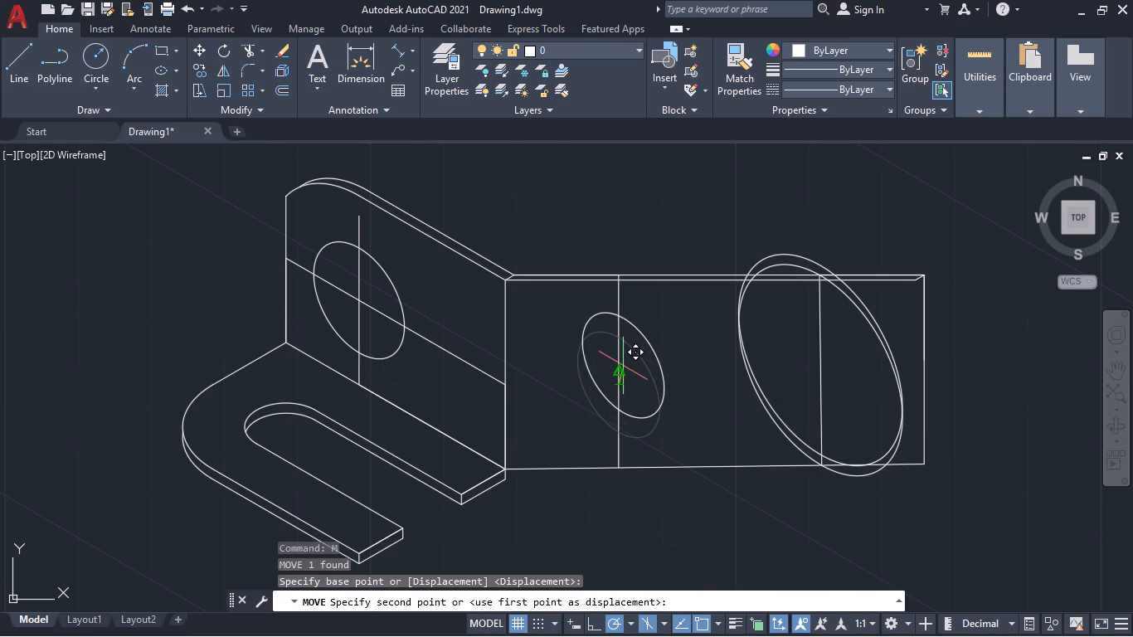
{"action": "left_click", "coordinate": [620, 372]}
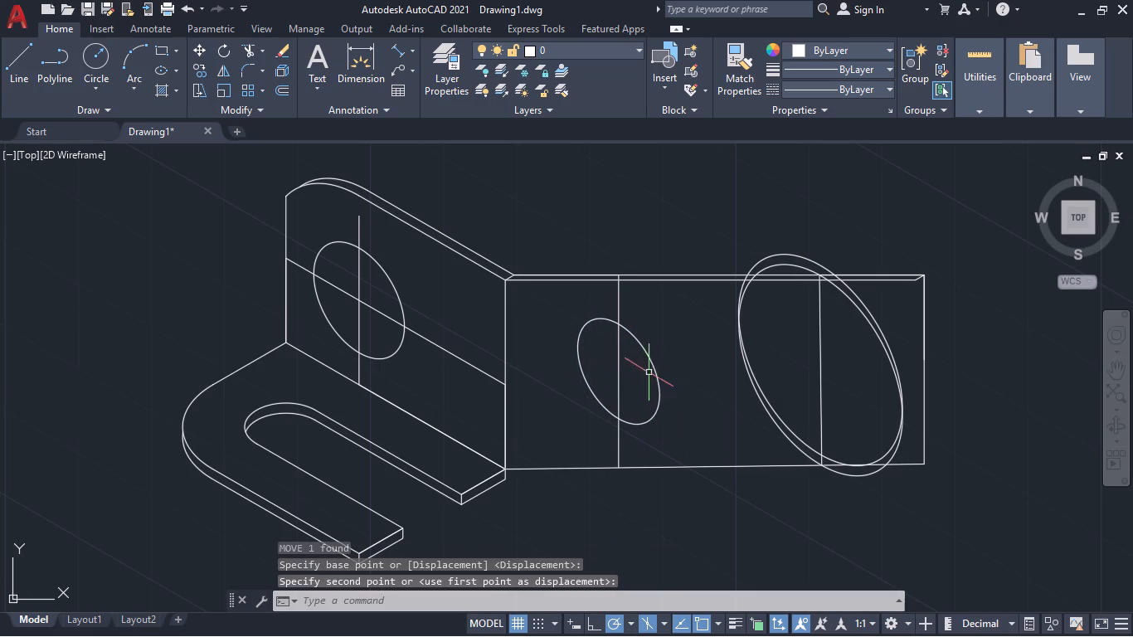
Copy the small isocircle on the near dividing line 0.06 diagonally up at 45°, using its centre as the base point.
{"action": "type", "text": "co"}
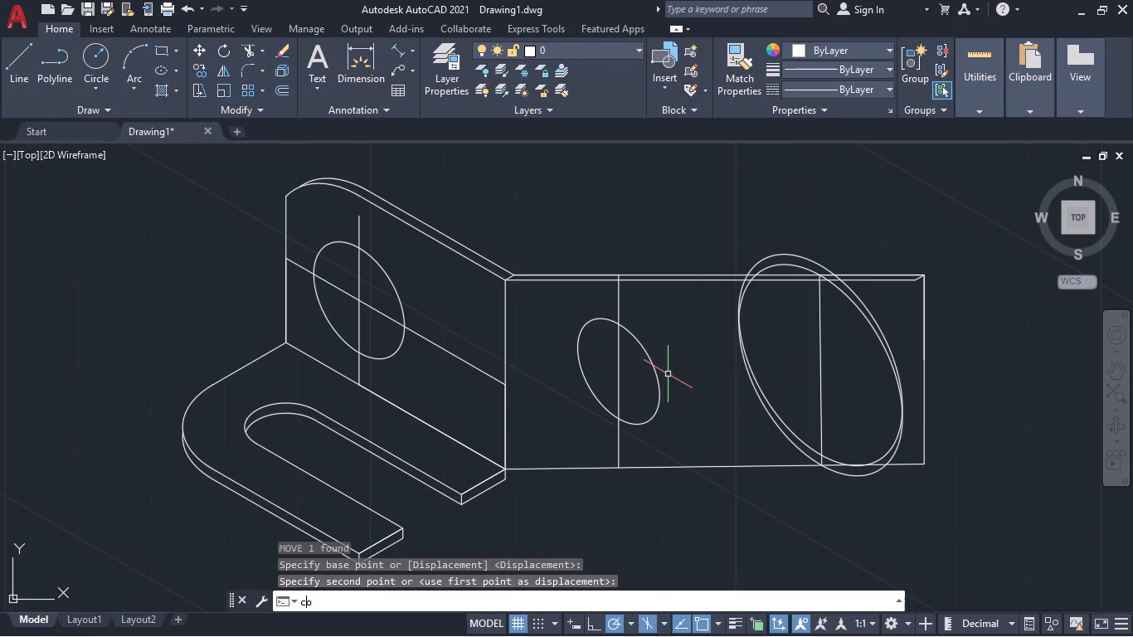
{"action": "key", "text": "Return"}
{"action": "type", "text": ".06"}
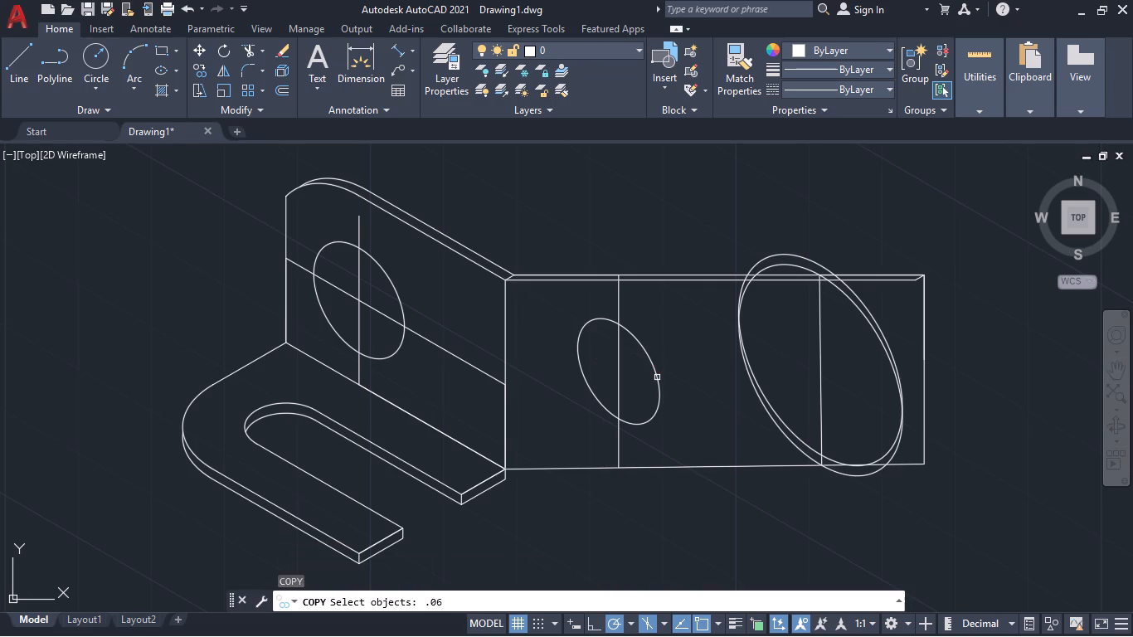
{"action": "key", "text": "BackSpace"}
{"action": "key", "text": "BackSpace"}
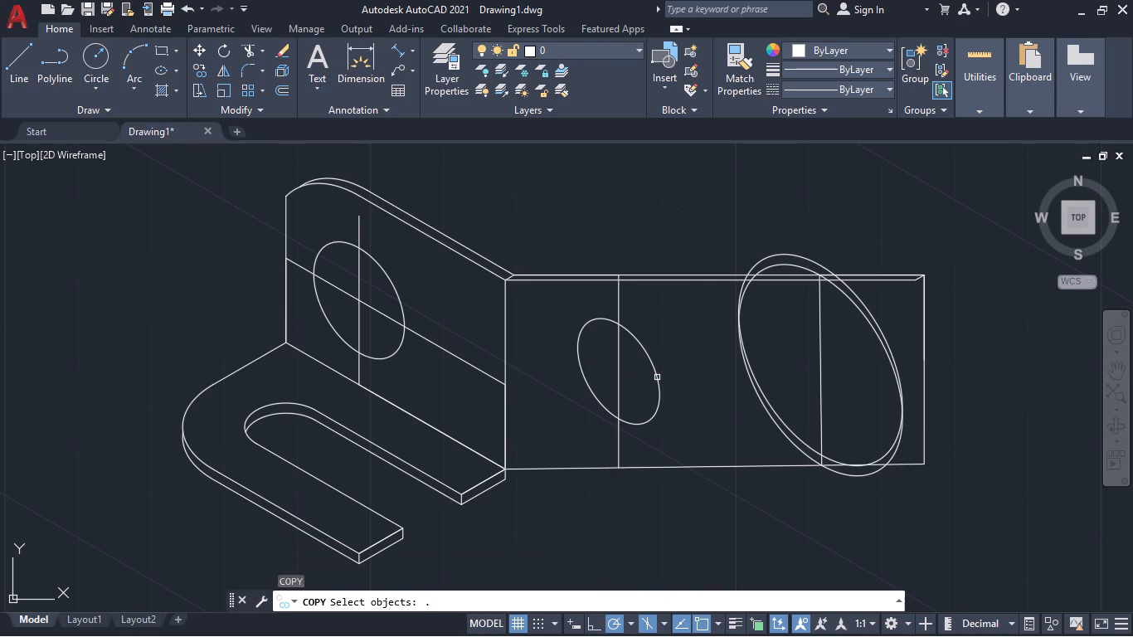
{"action": "key", "text": "BackSpace"}
{"action": "key", "text": "BackSpace"}
{"action": "left_click", "coordinate": [657, 377]}
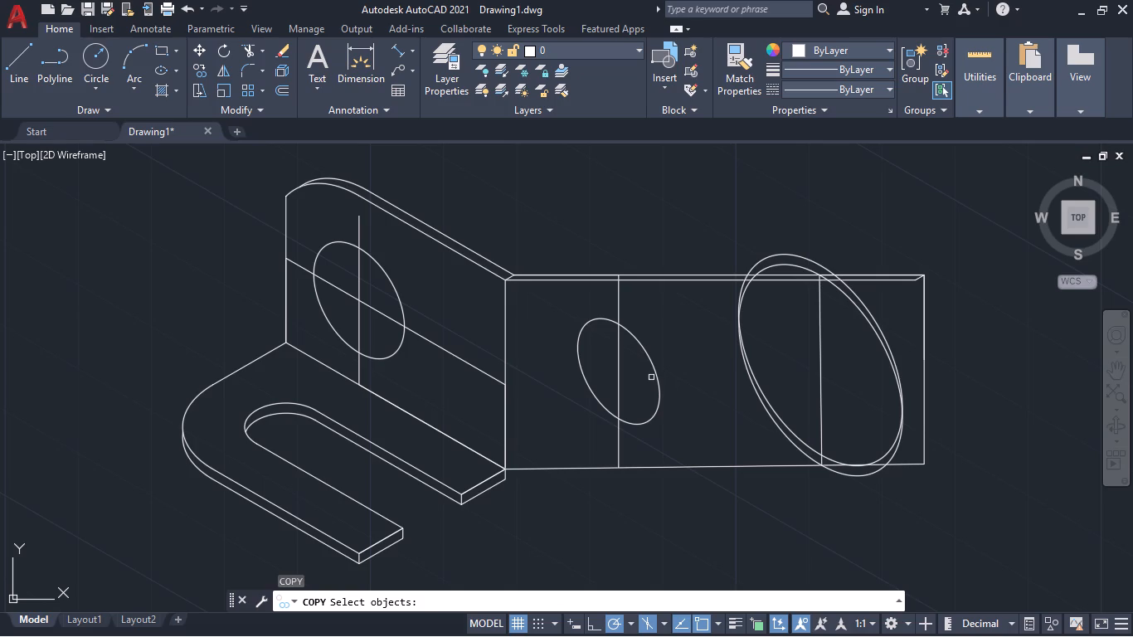
{"action": "left_click", "coordinate": [659, 376]}
{"action": "key", "text": "Return"}
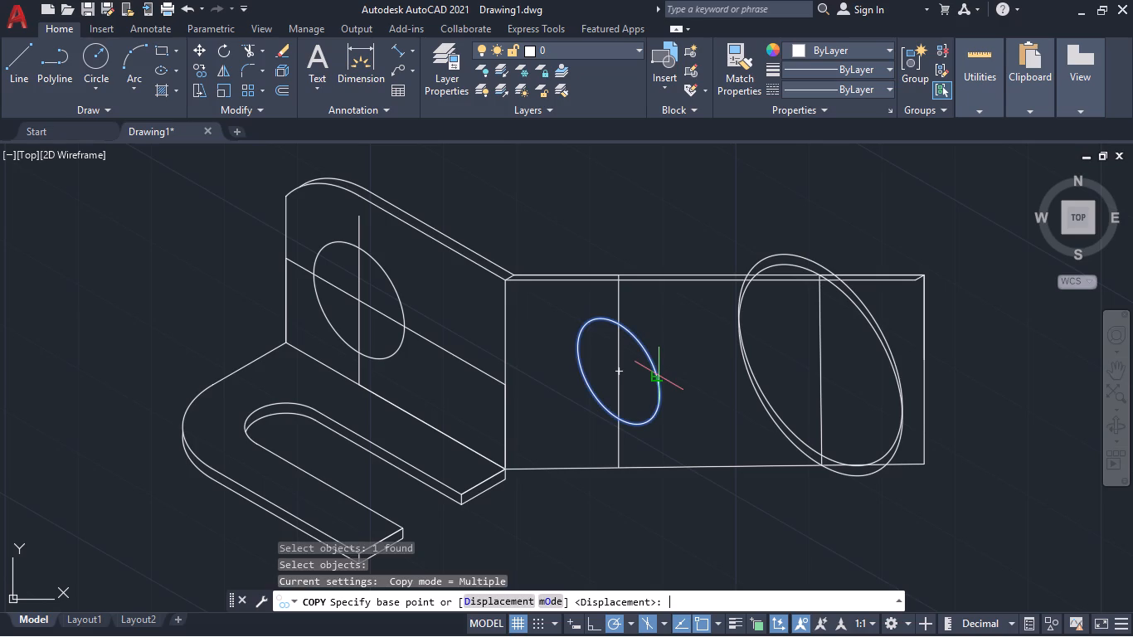
{"action": "left_click", "coordinate": [614, 372]}
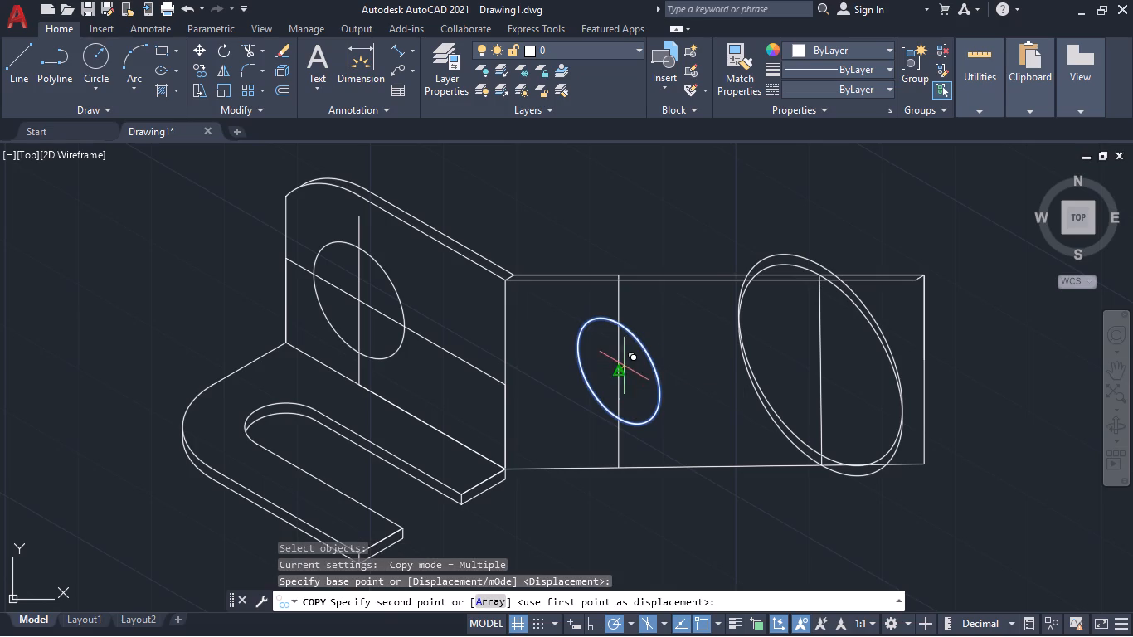
{"action": "type", "text": ".06"}
{"action": "key", "text": "Return"}
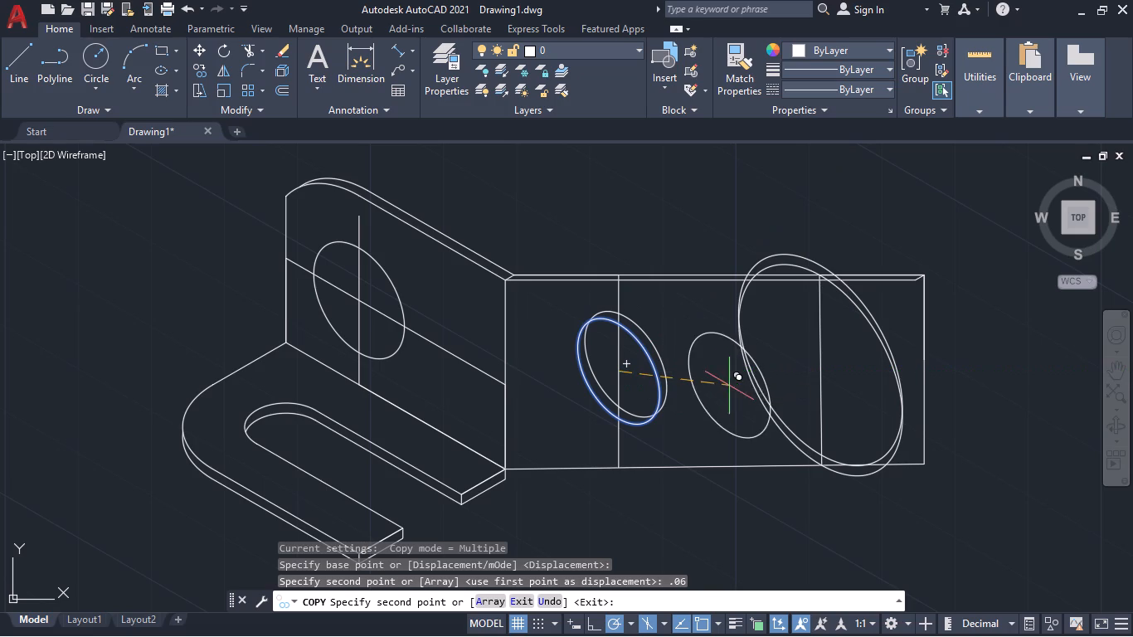
Place another copy of the small isocircle centred on the far dividing line's midpoint, inside the large isocircles.
{"action": "left_click", "coordinate": [824, 370]}
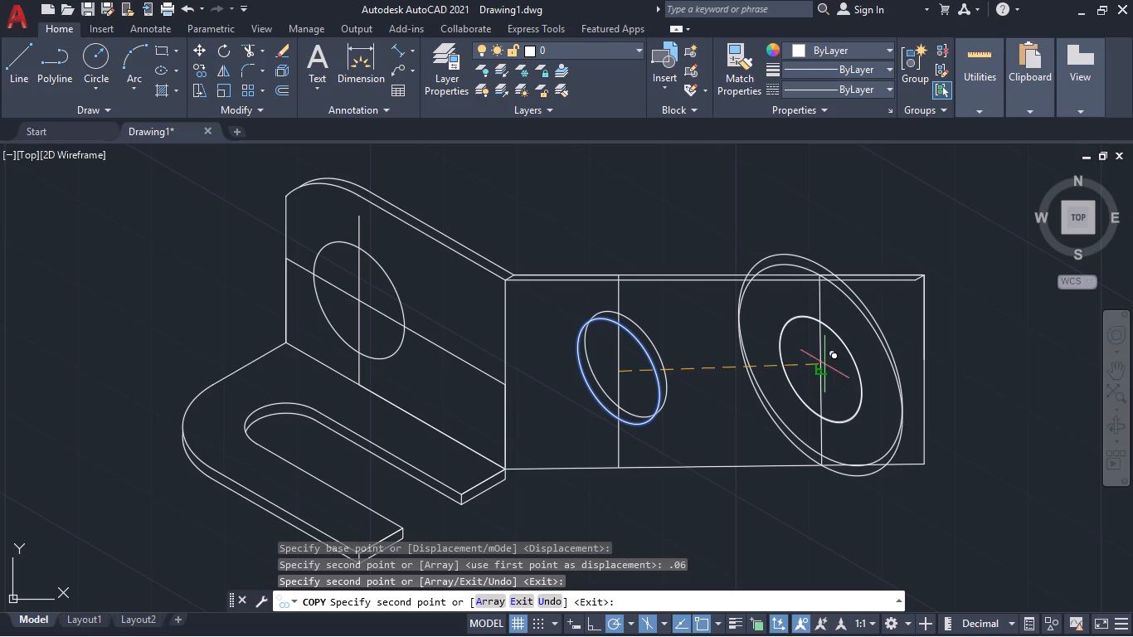
{"action": "key", "text": "Escape"}
{"action": "key", "text": "grave"}
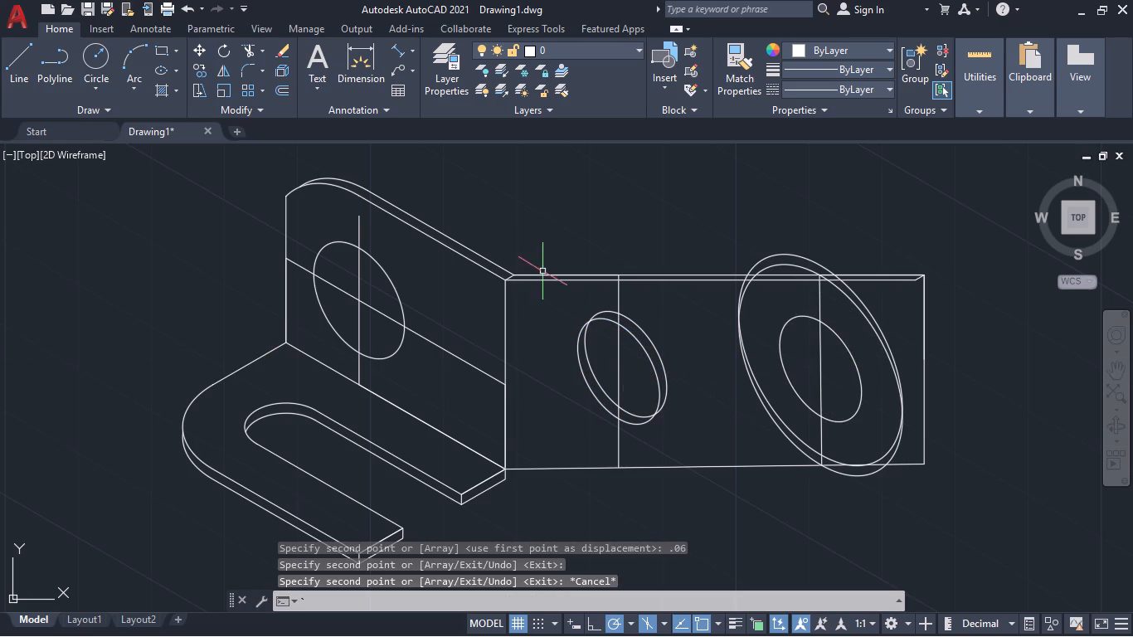
Draw a line from the small isocircle's lower intersection with the near dividing line to the far small isocircle's lower edge.
{"action": "left_click", "coordinate": [27, 57]}
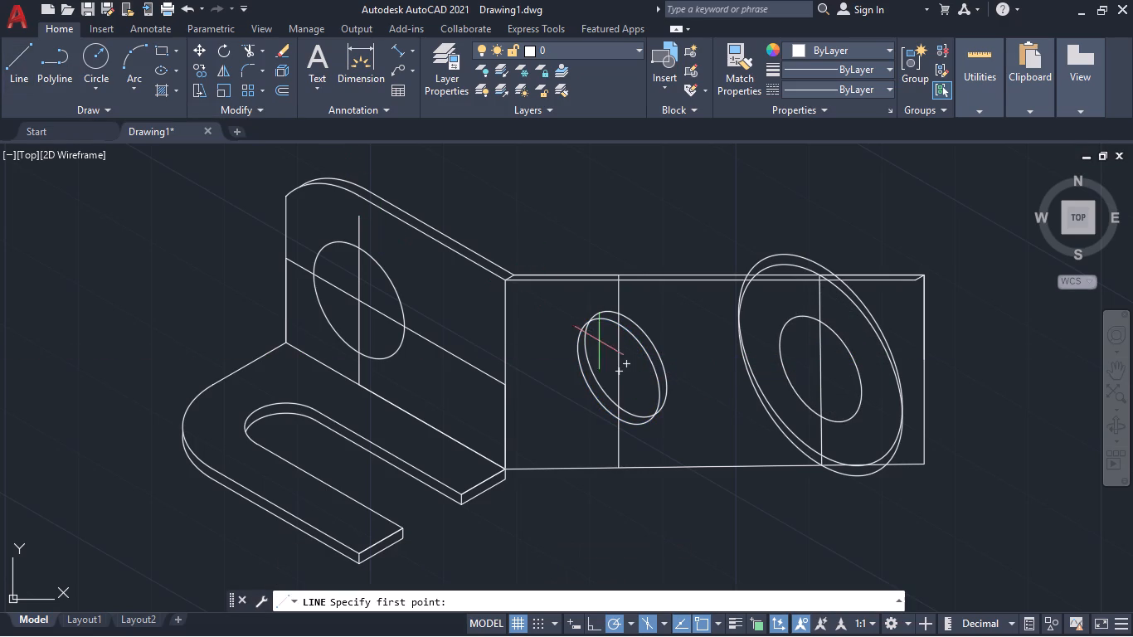
{"action": "left_click", "coordinate": [622, 421]}
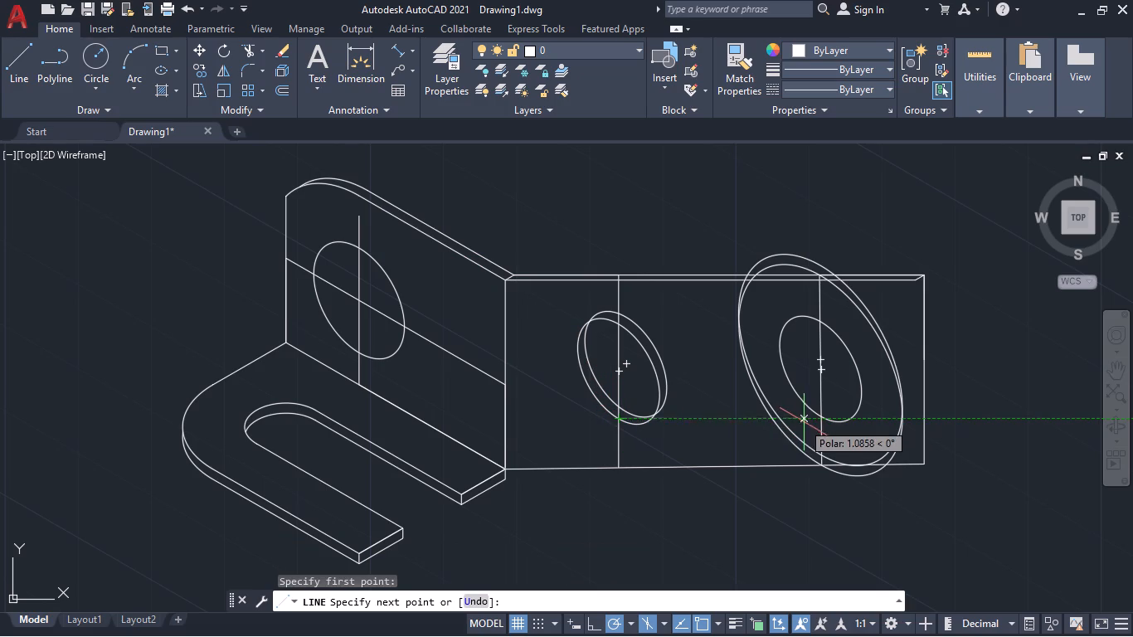
{"action": "left_click", "coordinate": [851, 423]}
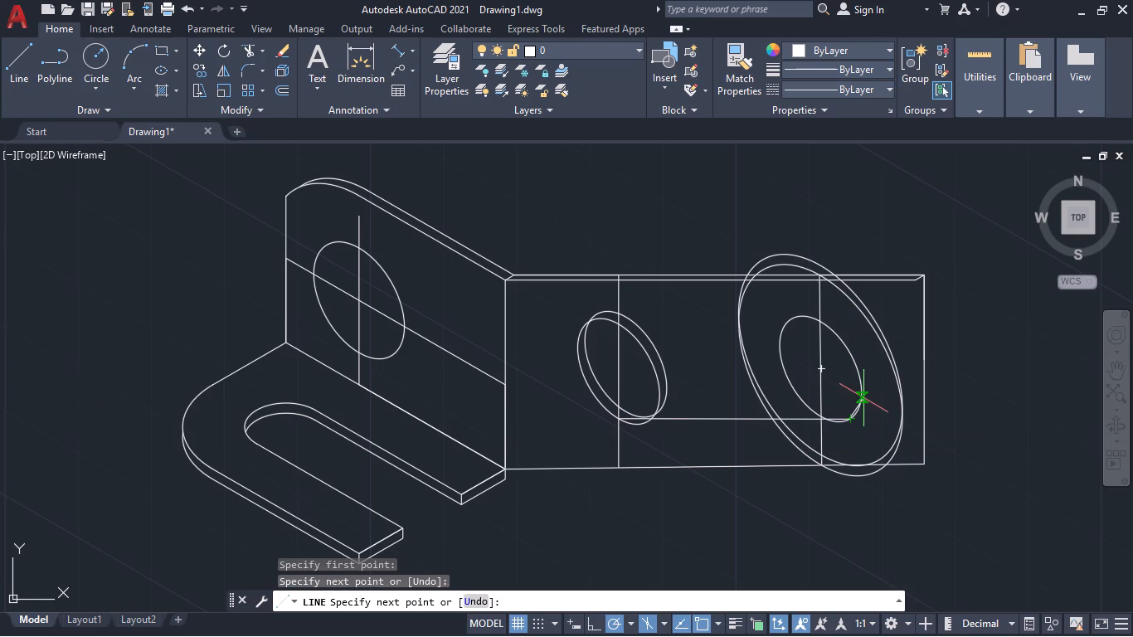
{"action": "key", "text": "space"}
Draw a second horizontal line from the bottom of the near small isocircle, extending past the far isocircles.
{"action": "key", "text": "space"}
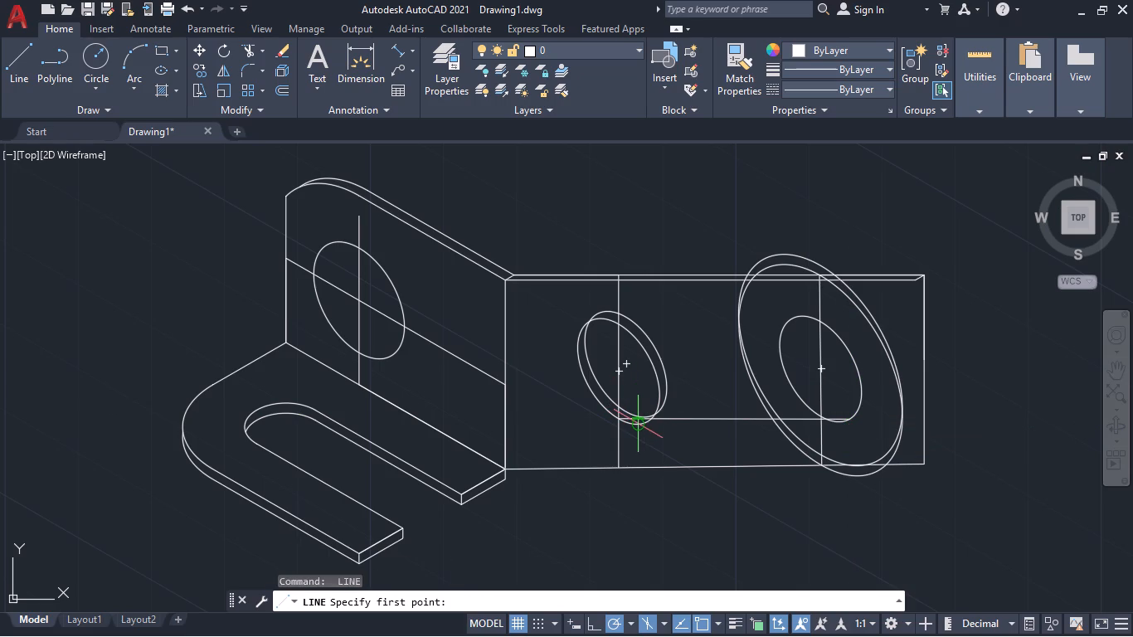
{"action": "left_click", "coordinate": [639, 423]}
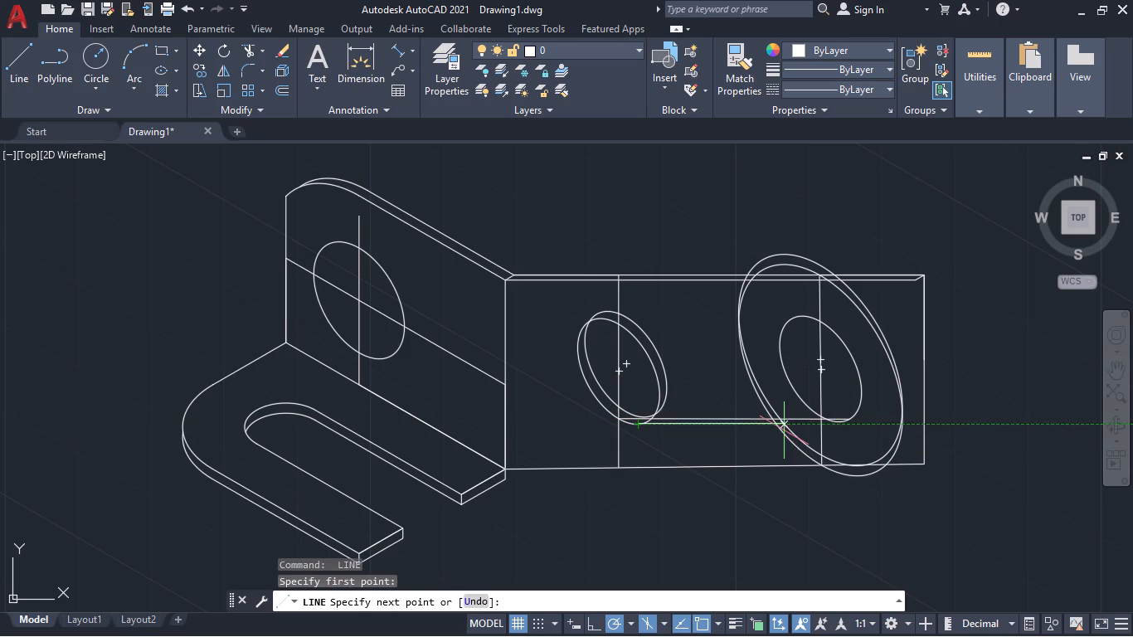
{"action": "left_click", "coordinate": [864, 422]}
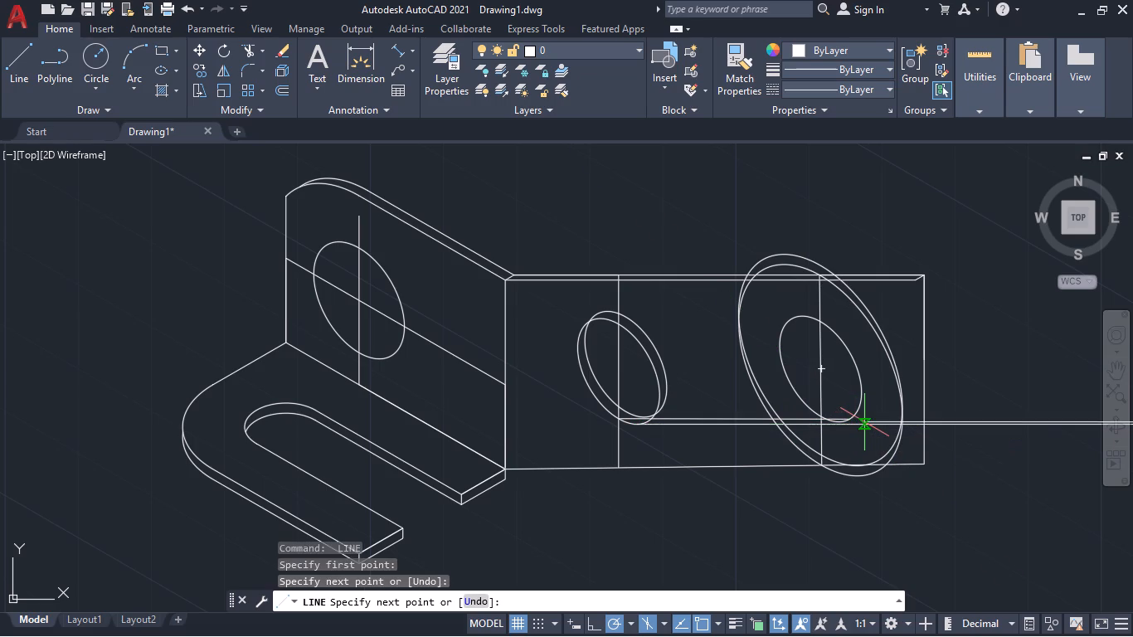
{"action": "key", "text": "space"}
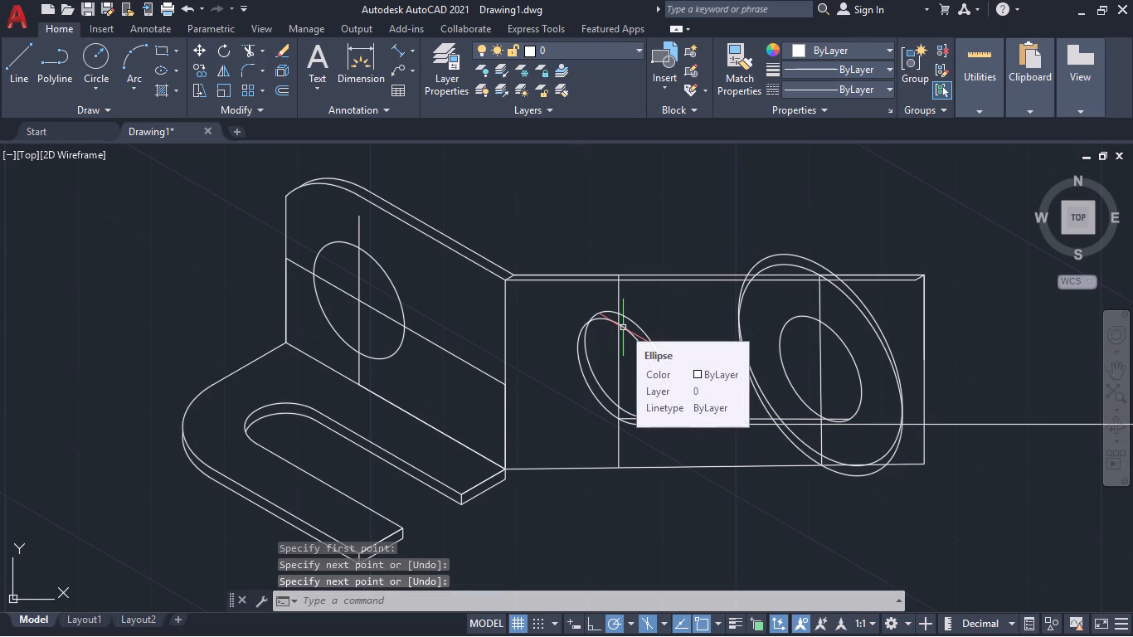
Copy the small isocircle on the far dividing line 0.06 diagonally up, using its centre as the base point.
{"action": "left_click", "coordinate": [784, 363]}
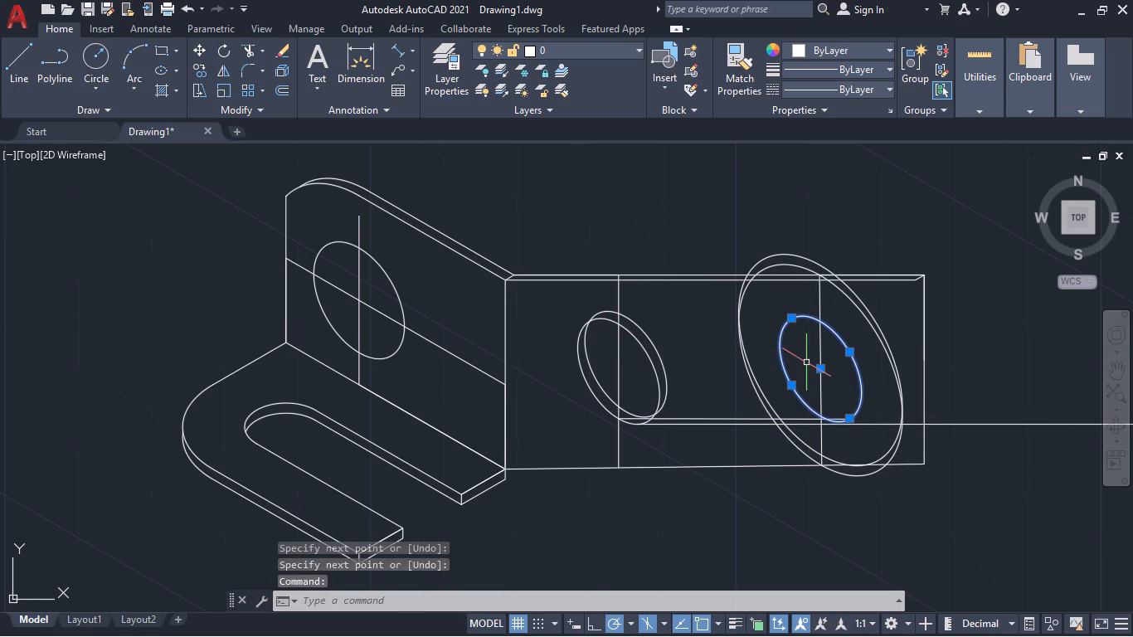
{"action": "type", "text": "co"}
{"action": "key", "text": "Return"}
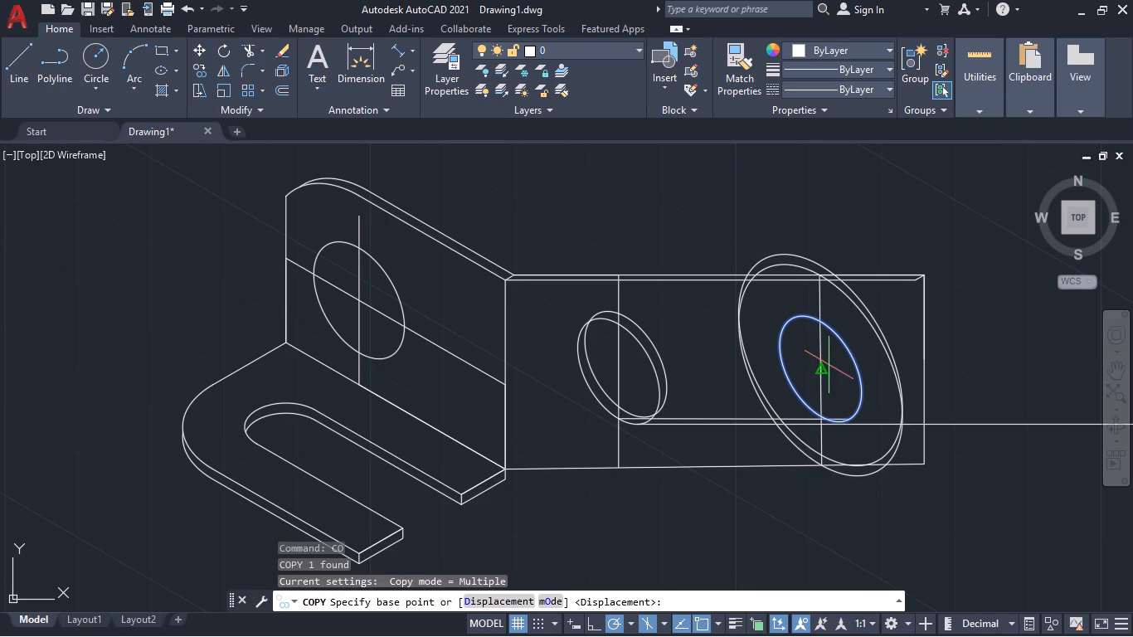
{"action": "left_click", "coordinate": [821, 370]}
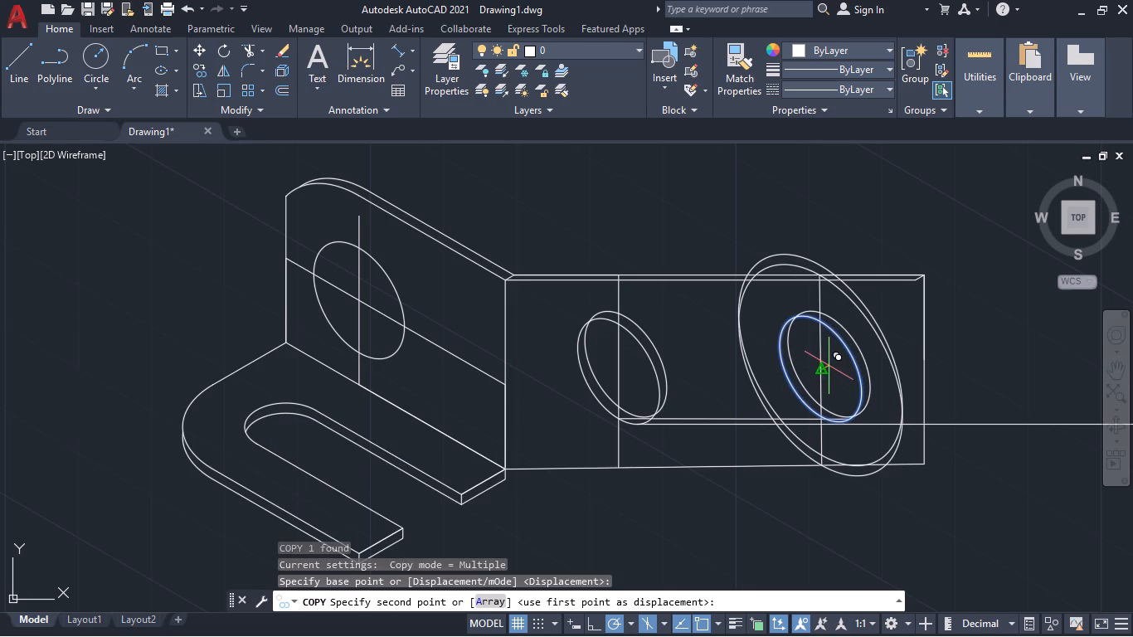
{"action": "type", "text": ".06"}
{"action": "key", "text": "Return"}
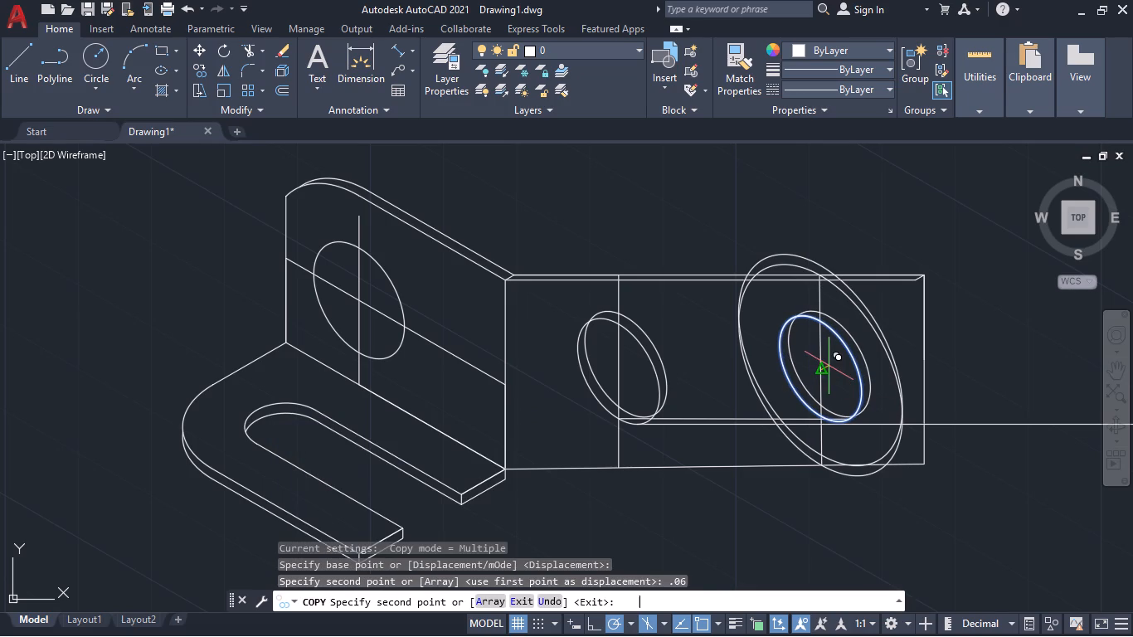
{"action": "key", "text": "Escape"}
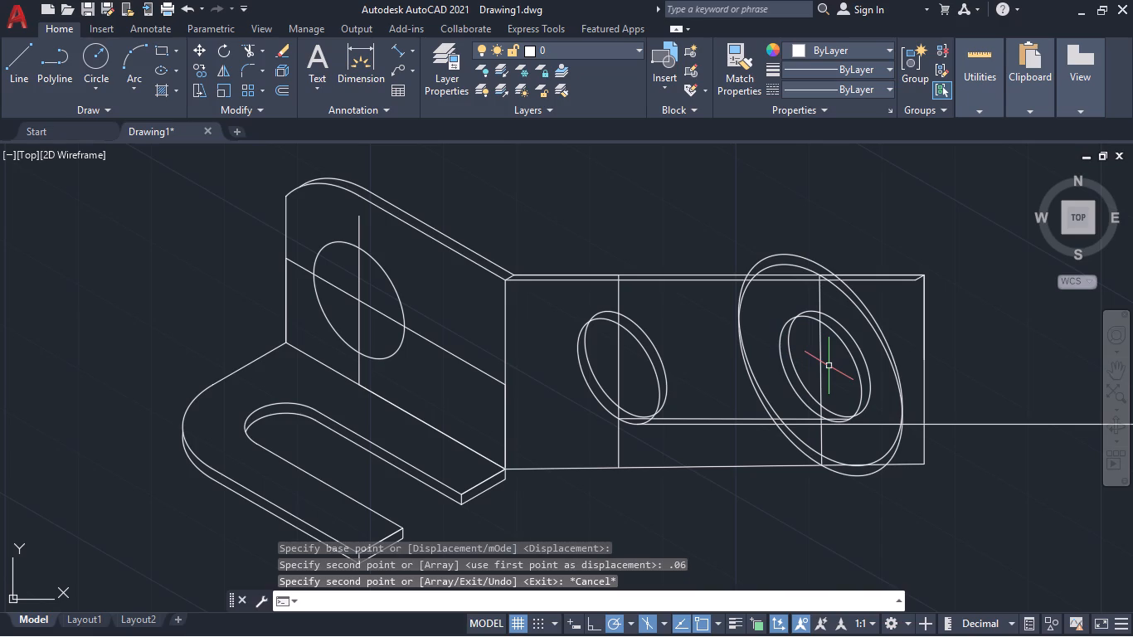
Delete the long horizontal line running from the near small isocircle past the far isocircles.
{"action": "left_click", "coordinate": [855, 425]}
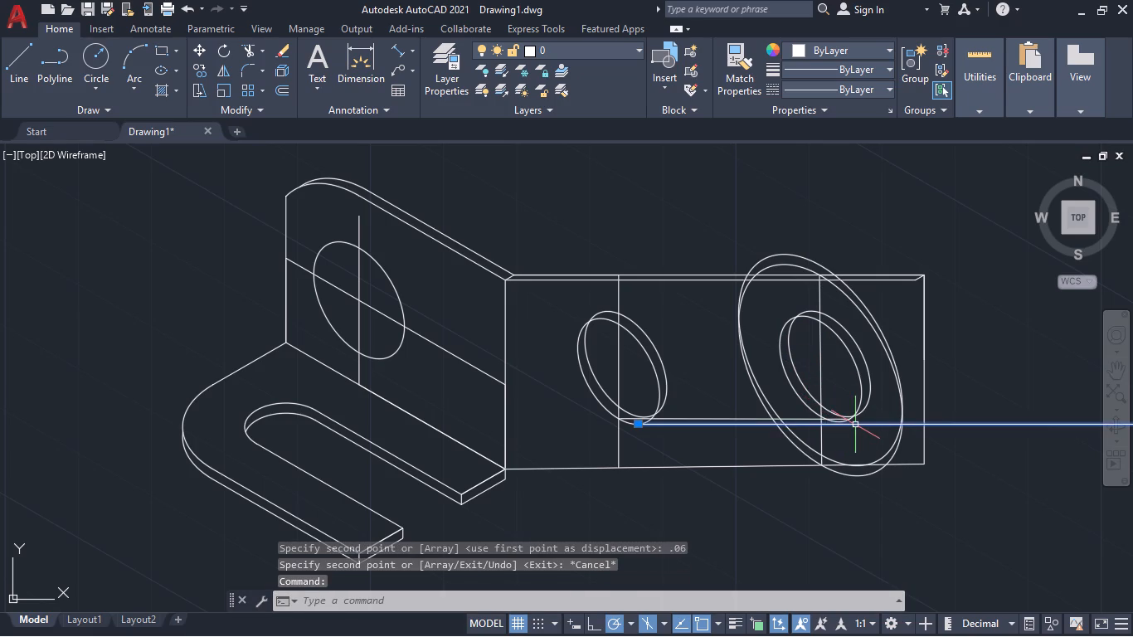
{"action": "key", "text": "Delete"}
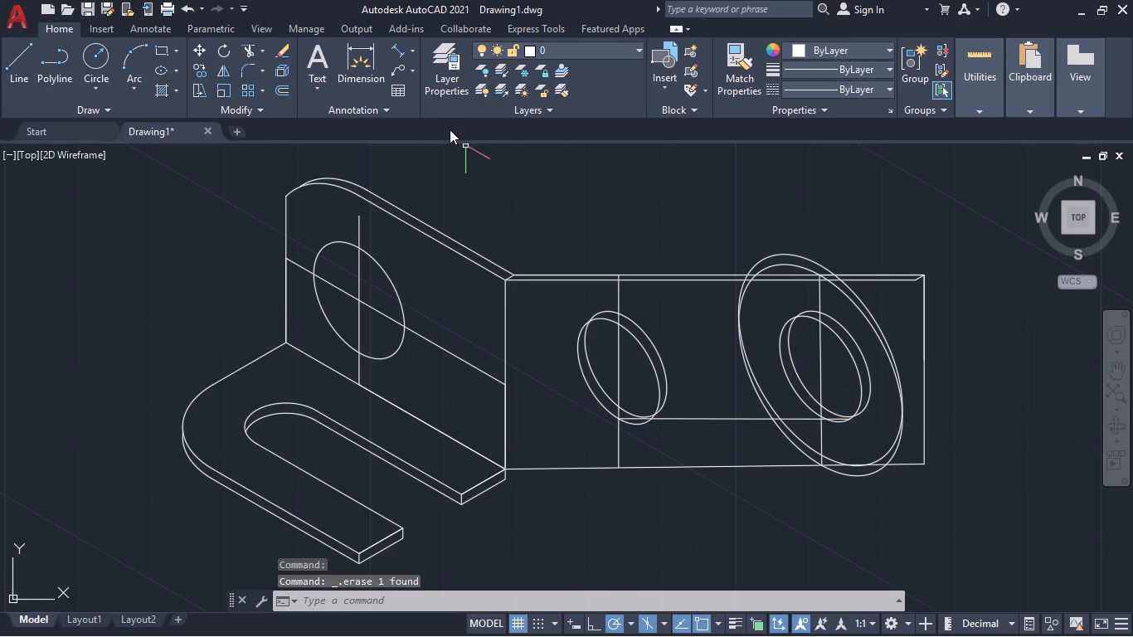
Draw a line joining the bottoms of the offset small isocircles, from the near one to the far one.
{"action": "left_click", "coordinate": [24, 59]}
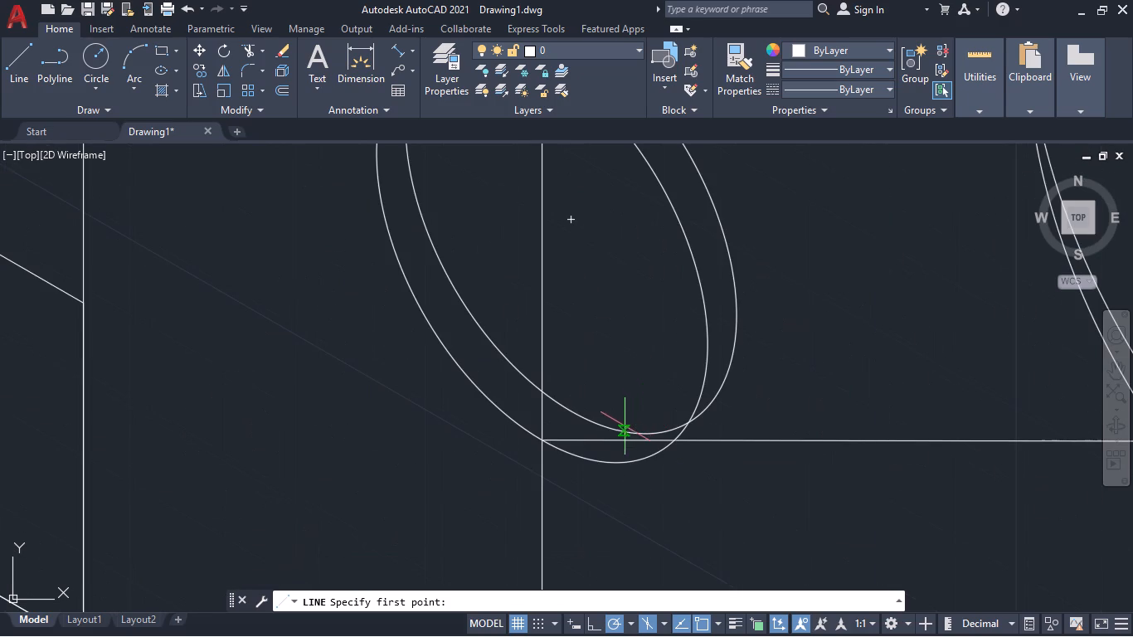
{"action": "left_click", "coordinate": [671, 432]}
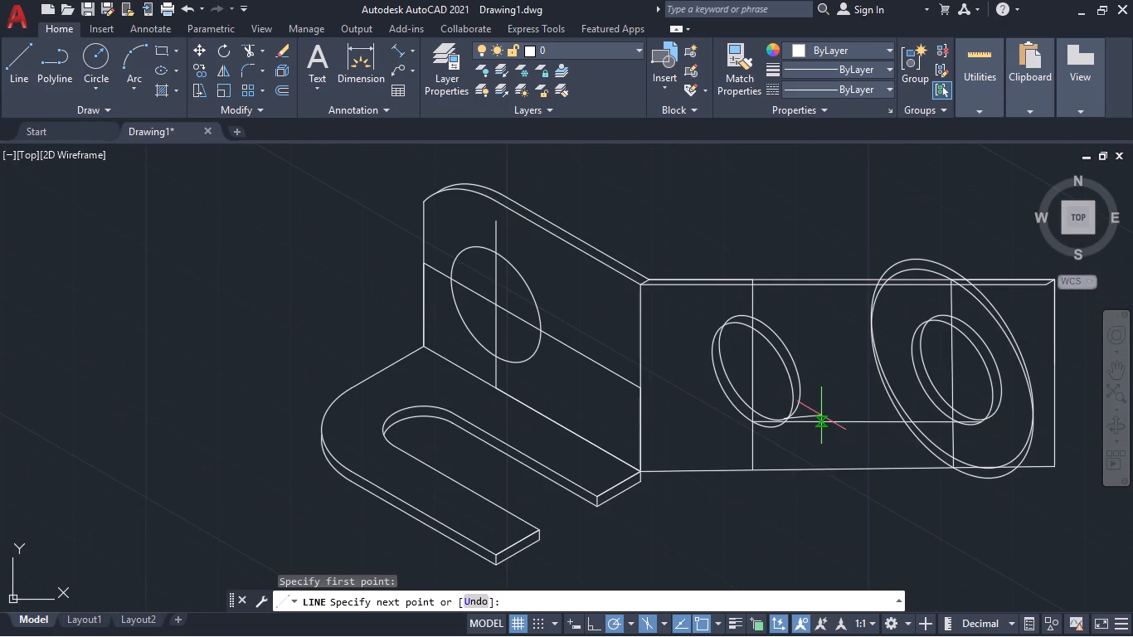
{"action": "left_click", "coordinate": [981, 417]}
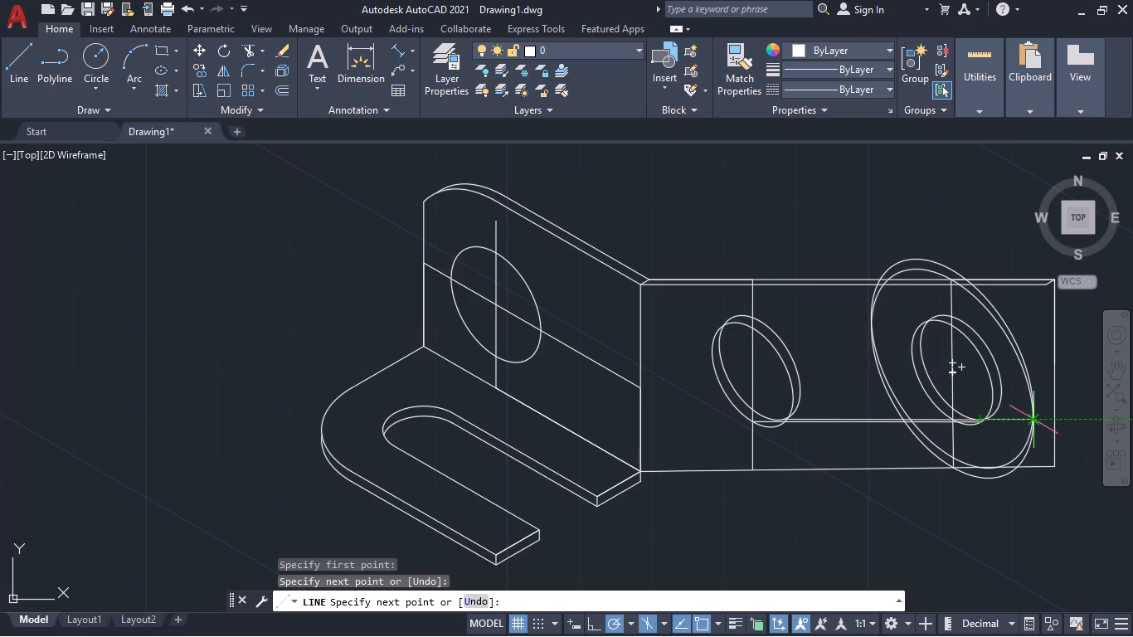
{"action": "key", "text": "Escape"}
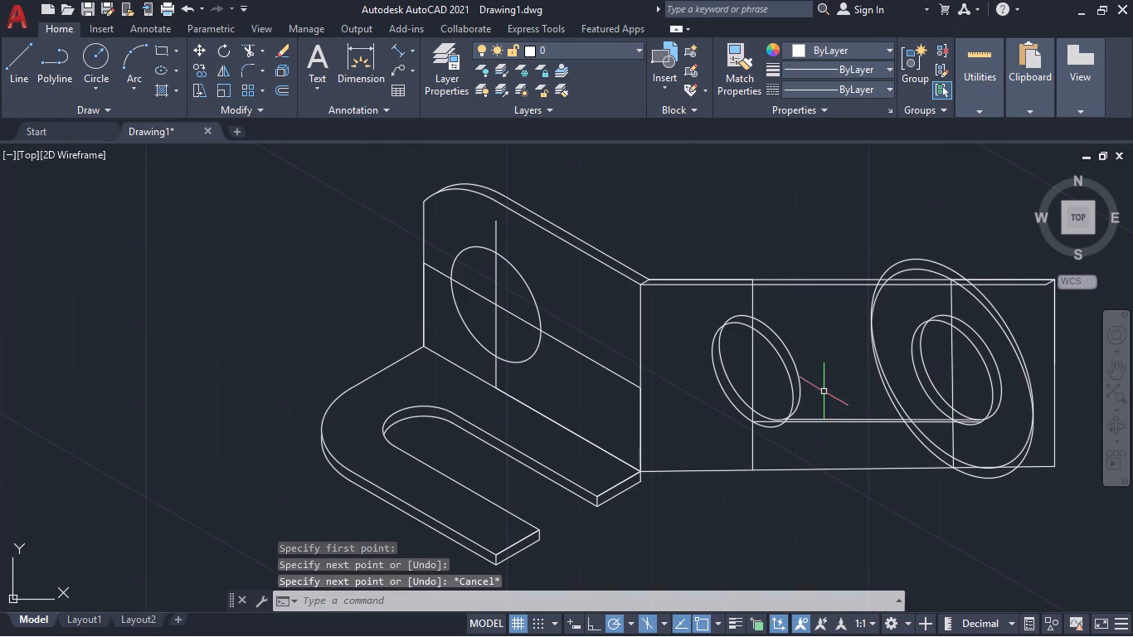
Delete the older slot line that starts where the near dividing line crosses the small isocircle.
{"action": "left_click", "coordinate": [796, 421]}
{"action": "key", "text": "Delete"}
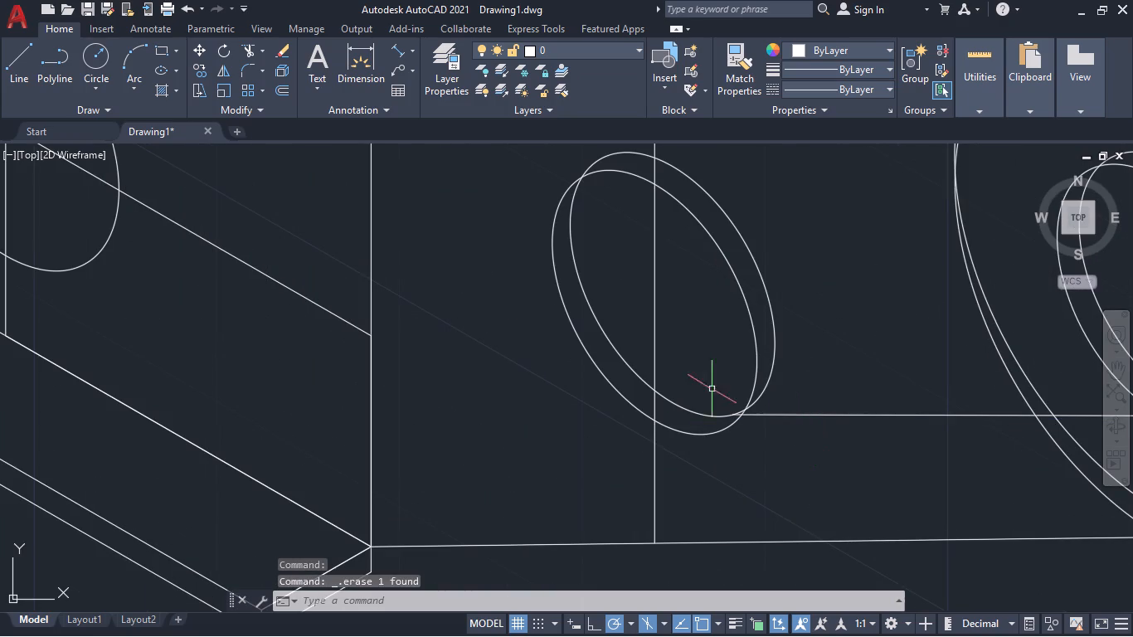
Draw a line joining the bottoms of the two front small isocircles, from the near one to the far one.
{"action": "left_click", "coordinate": [13, 48]}
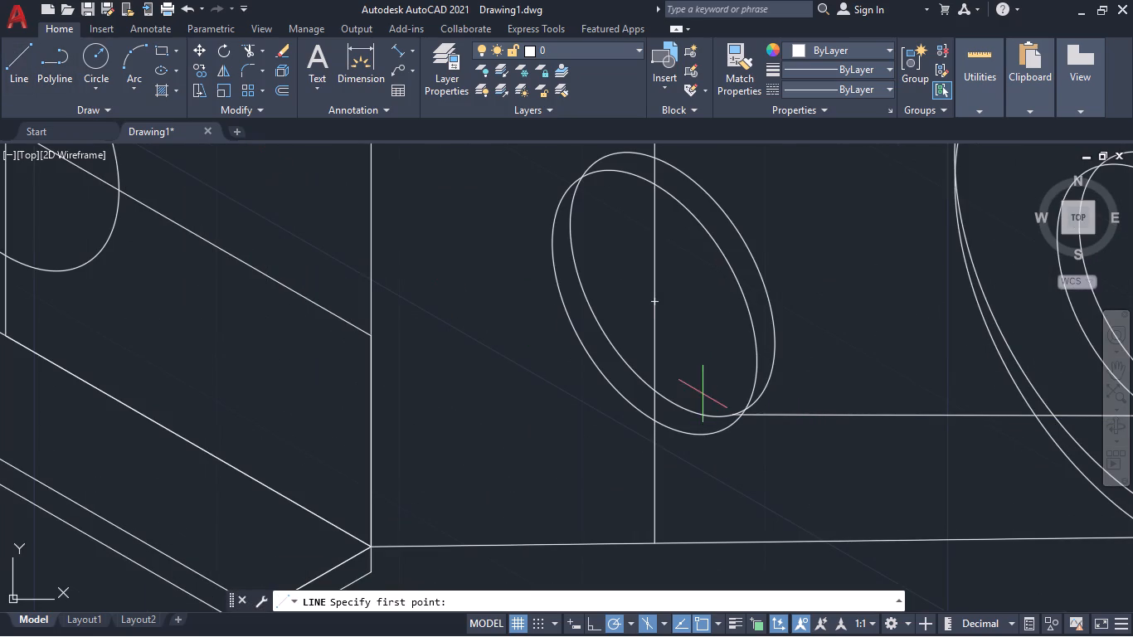
{"action": "left_click", "coordinate": [708, 434]}
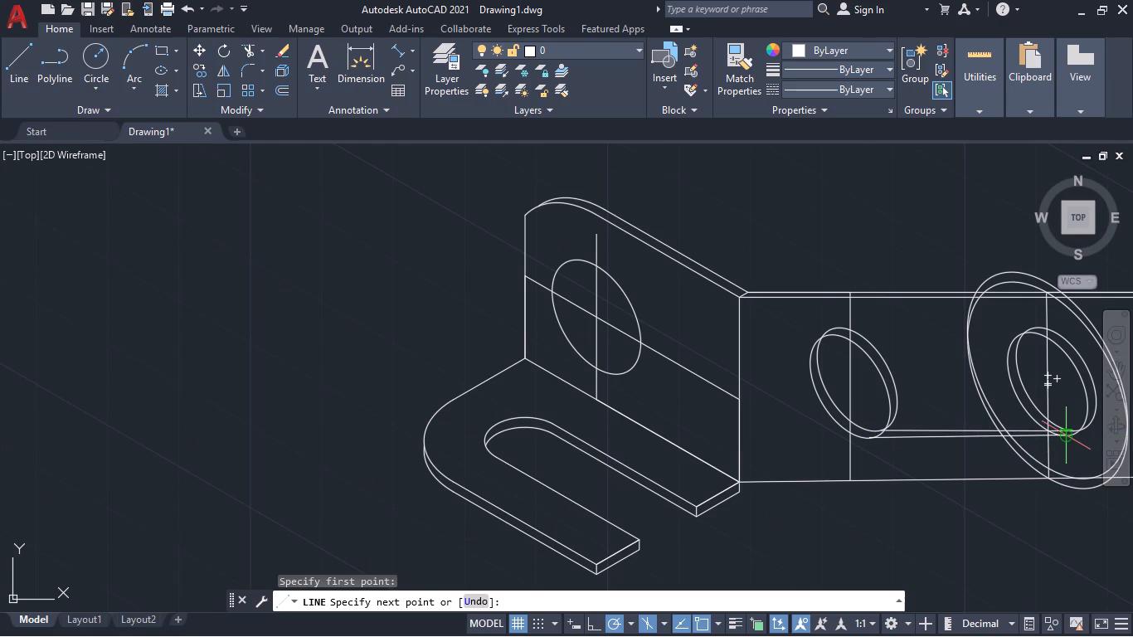
{"action": "left_click", "coordinate": [1071, 440]}
{"action": "key", "text": "Escape"}
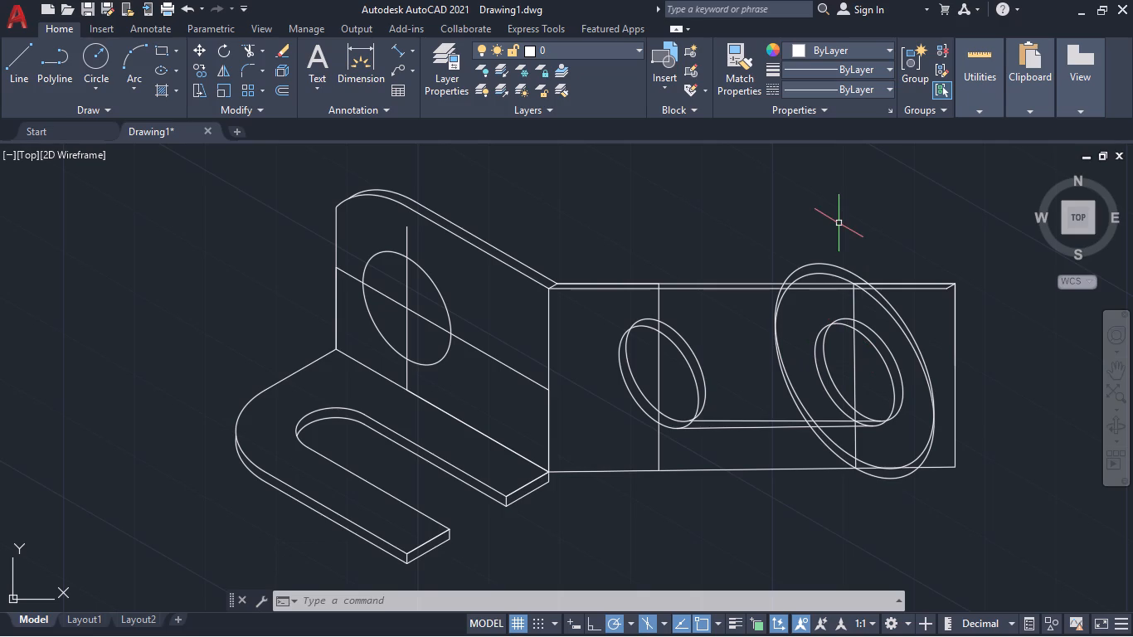
Trim the side section's upper edges, end edge and lower edge where they extend beyond the large isocircles.
{"action": "type", "text": "tr"}
{"action": "key", "text": "Return"}
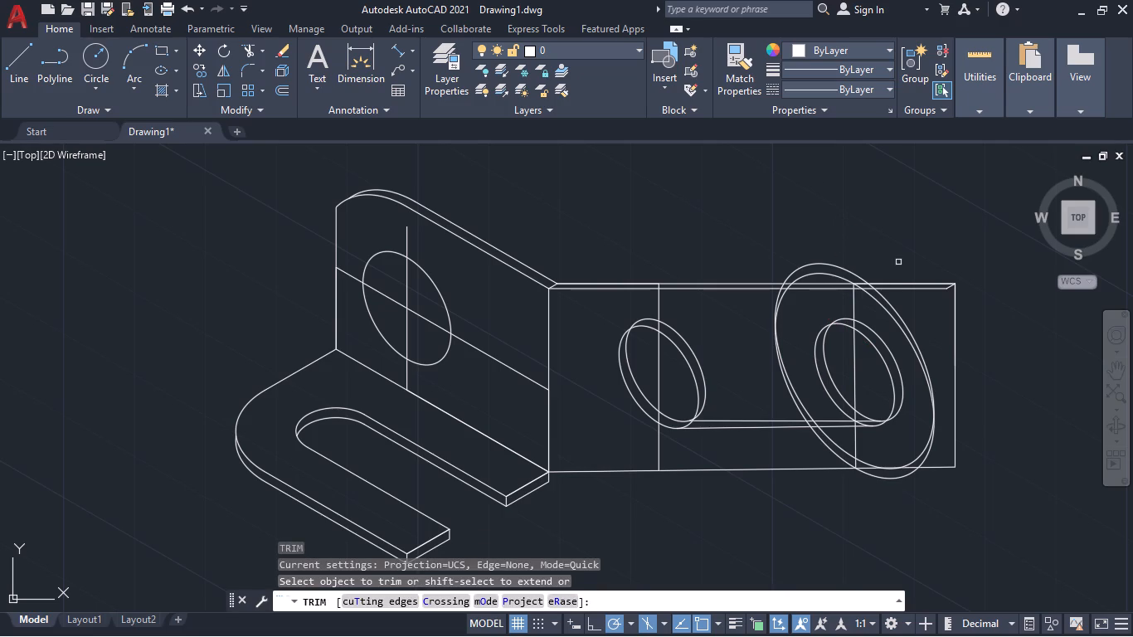
{"action": "left_click", "coordinate": [901, 263]}
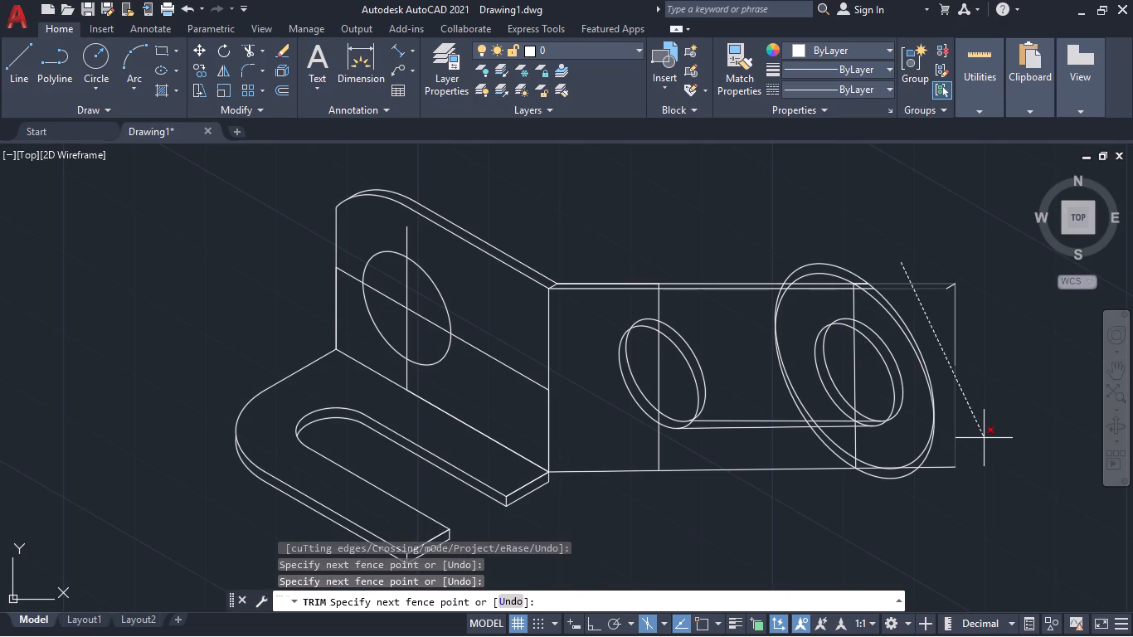
{"action": "left_click", "coordinate": [984, 438]}
{"action": "left_click", "coordinate": [957, 301]}
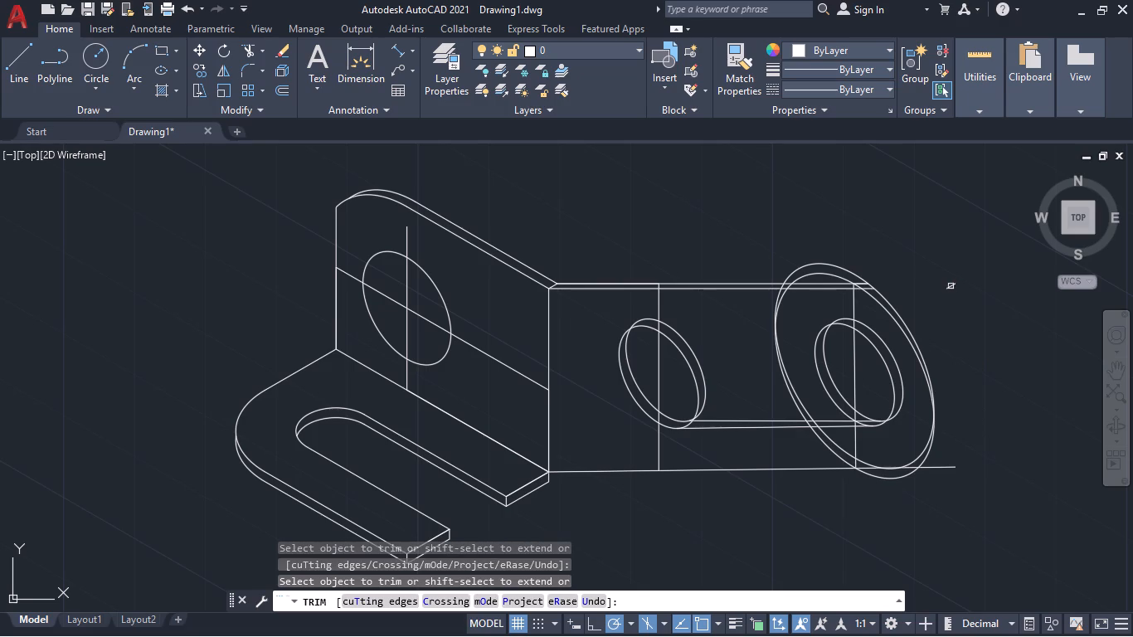
{"action": "left_click", "coordinate": [947, 284]}
{"action": "left_click", "coordinate": [946, 469]}
Trim the large isocircles' arcs that rise above the side section's two upper edges.
{"action": "left_click", "coordinate": [639, 279]}
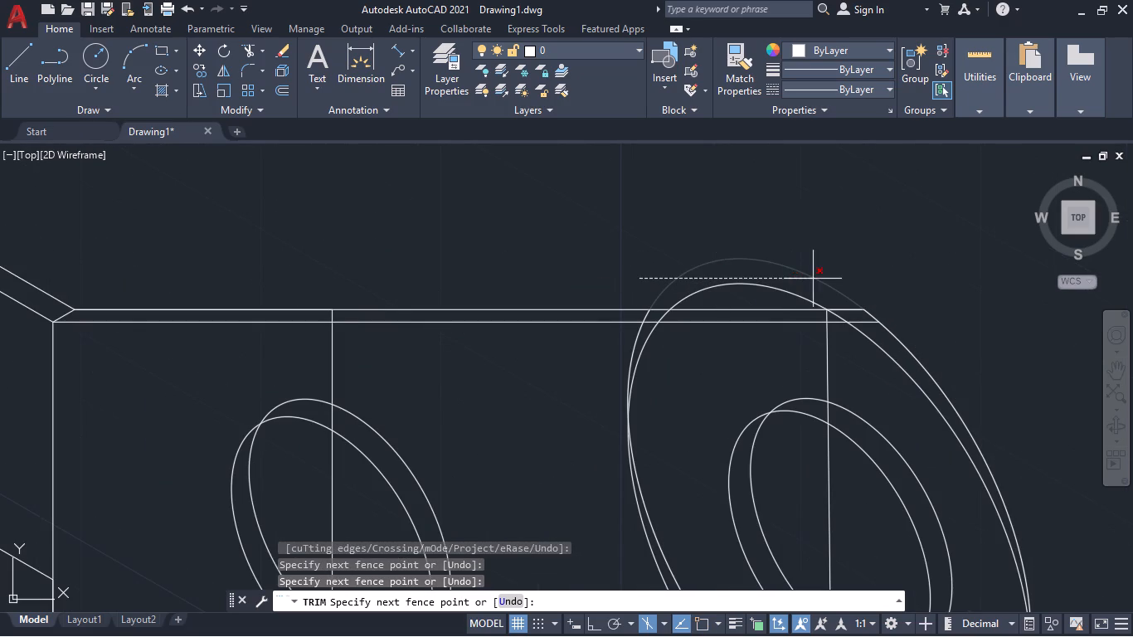
{"action": "left_click", "coordinate": [858, 280]}
{"action": "left_click", "coordinate": [800, 298]}
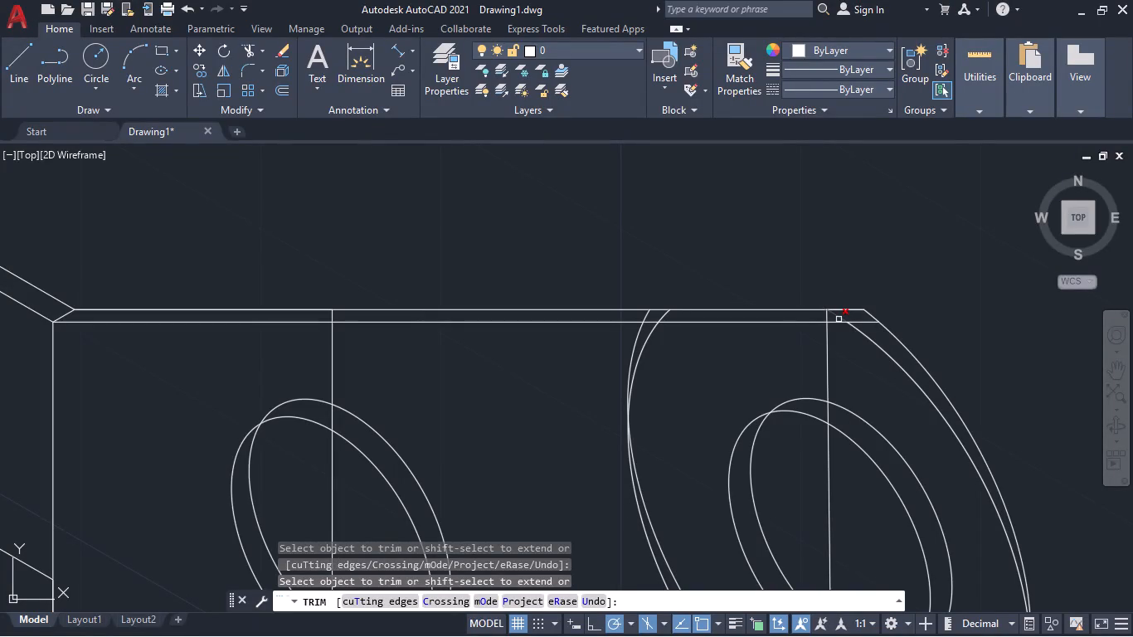
{"action": "left_click", "coordinate": [839, 318]}
{"action": "left_click", "coordinate": [858, 321]}
{"action": "left_click", "coordinate": [665, 316]}
{"action": "left_click", "coordinate": [649, 316]}
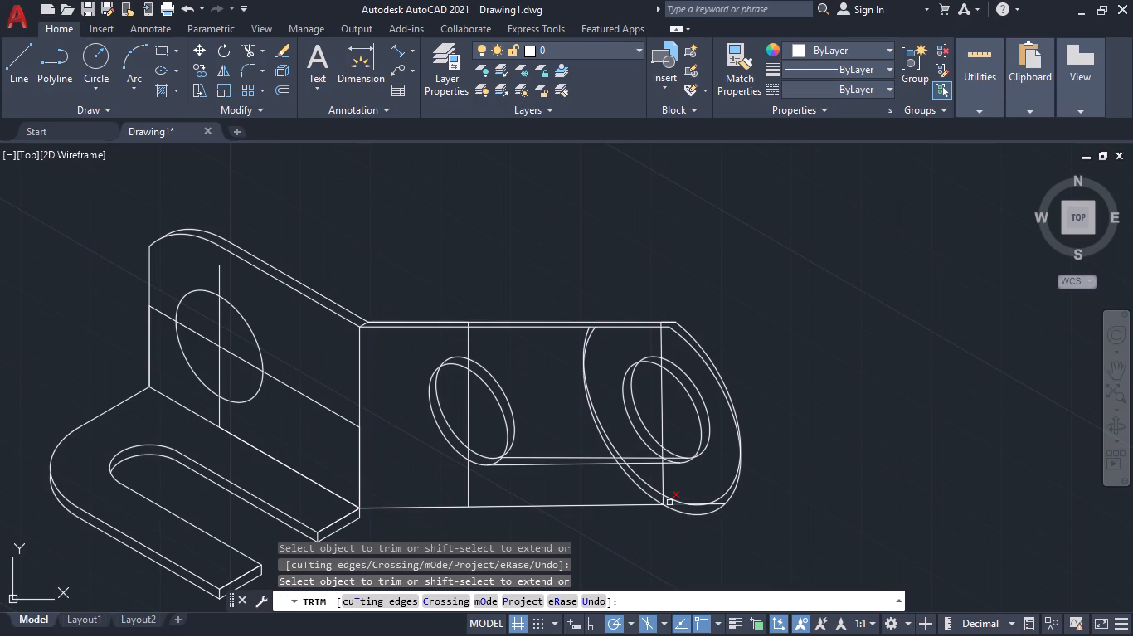
Trim the large isocircles' lower arcs around the side section's bottom edge and up to the slot's upper line.
{"action": "left_click", "coordinate": [689, 513]}
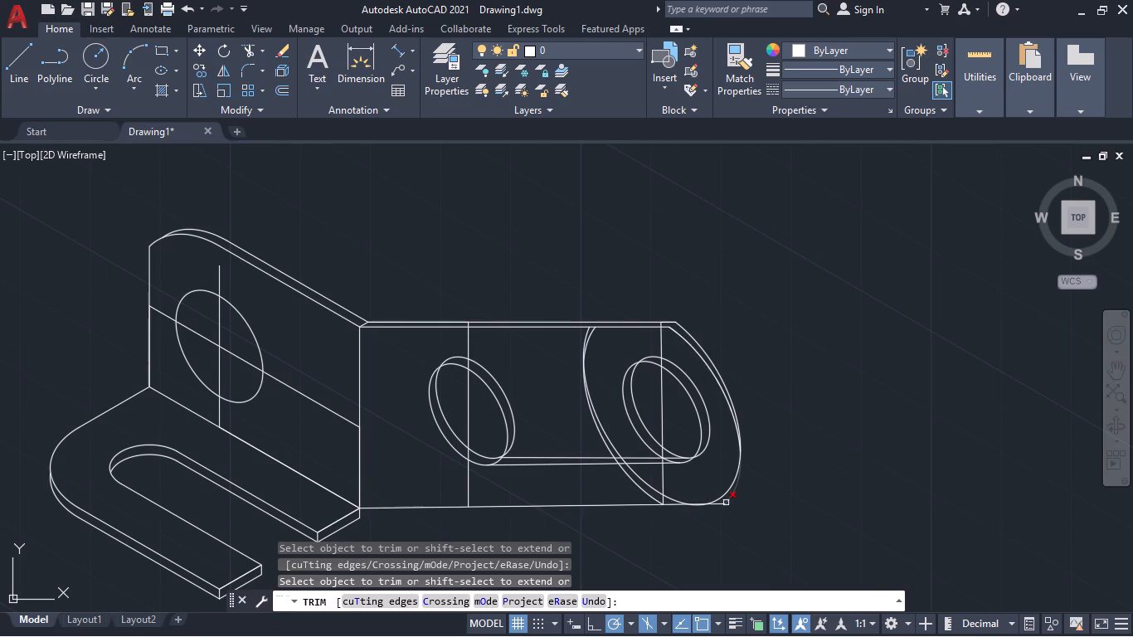
{"action": "left_click", "coordinate": [726, 503]}
{"action": "left_click", "coordinate": [722, 506]}
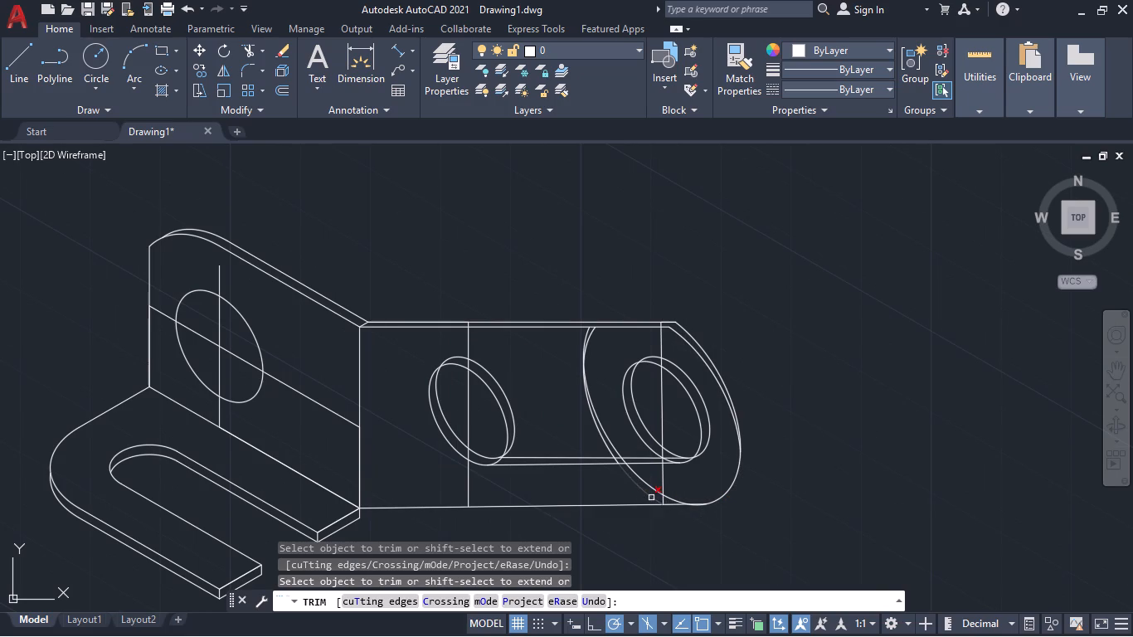
{"action": "left_click", "coordinate": [651, 498]}
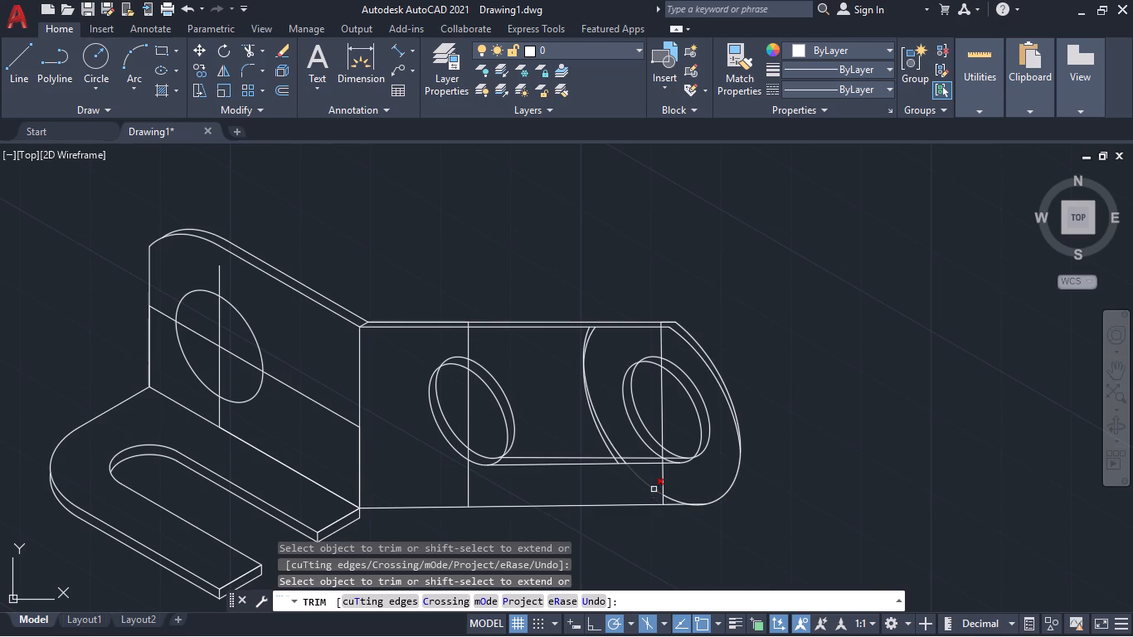
{"action": "left_click", "coordinate": [654, 489]}
{"action": "left_click", "coordinate": [675, 498]}
{"action": "left_click", "coordinate": [694, 505]}
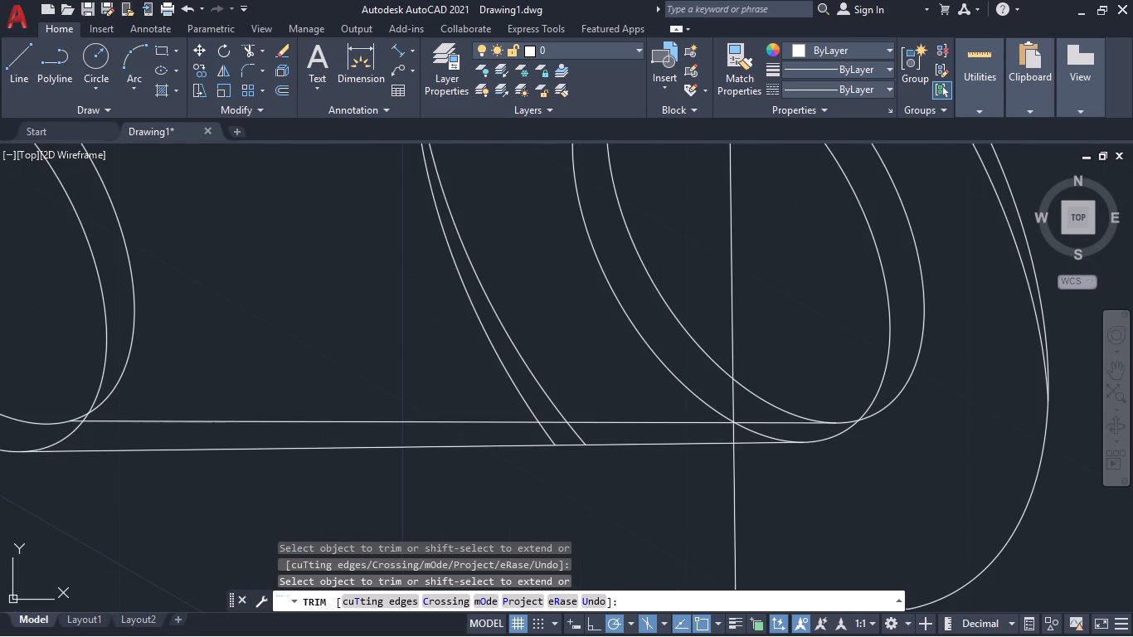
{"action": "left_click", "coordinate": [602, 436]}
{"action": "left_click", "coordinate": [536, 433]}
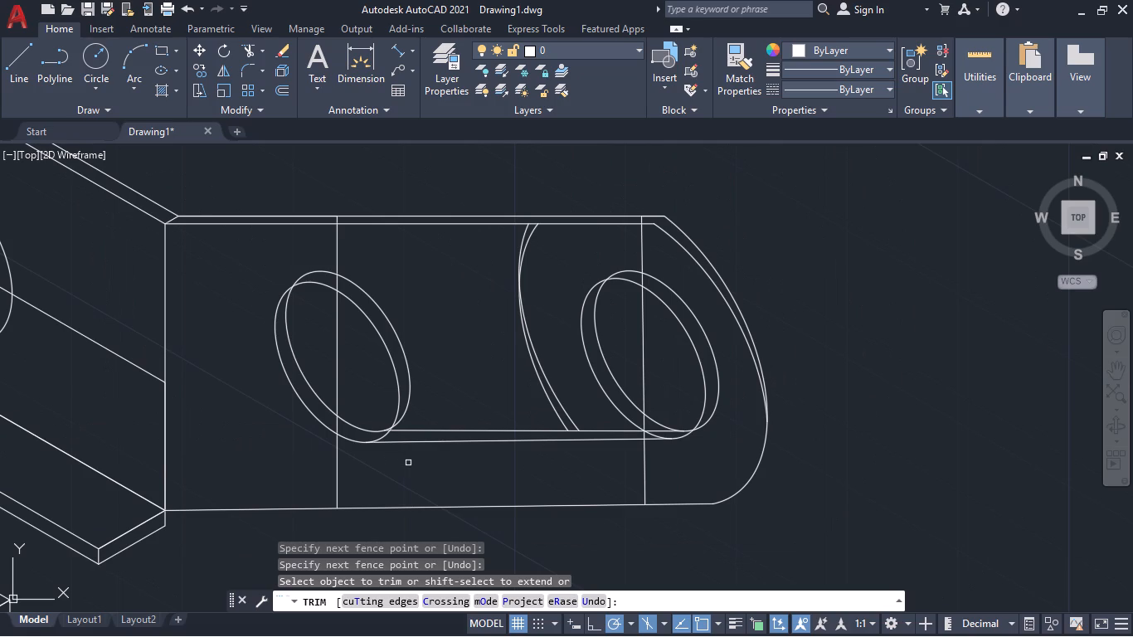
Trim the near small isocircles' upper and inner arcs, leaving the crescent that forms the slot's near end.
{"action": "left_click", "coordinate": [309, 297]}
{"action": "left_click", "coordinate": [304, 255]}
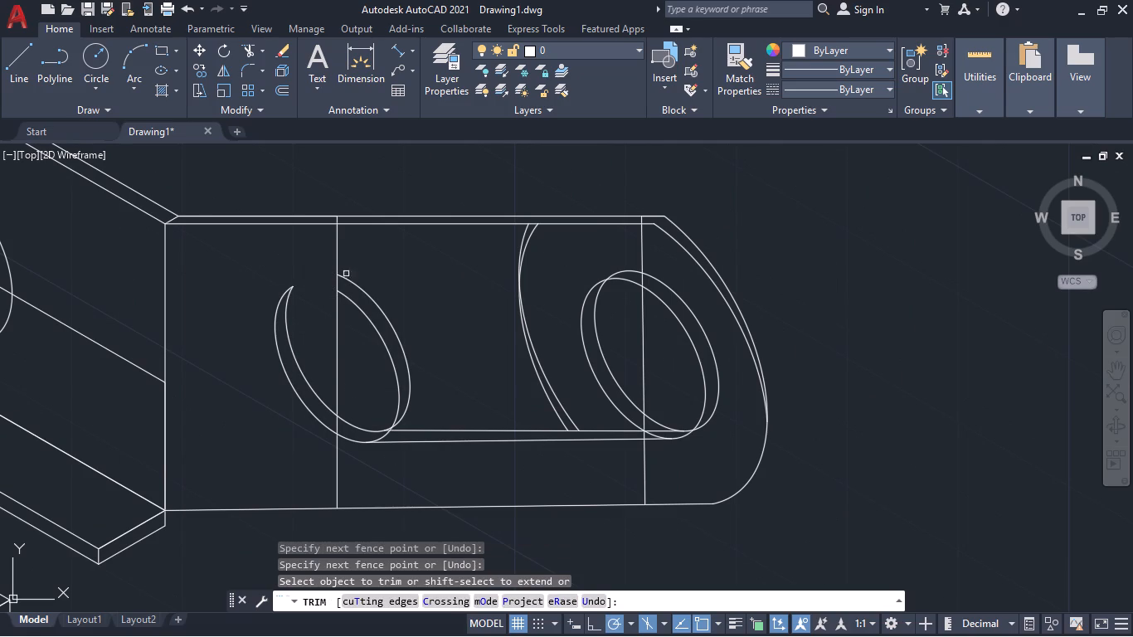
{"action": "left_click", "coordinate": [353, 281]}
{"action": "left_click", "coordinate": [355, 306]}
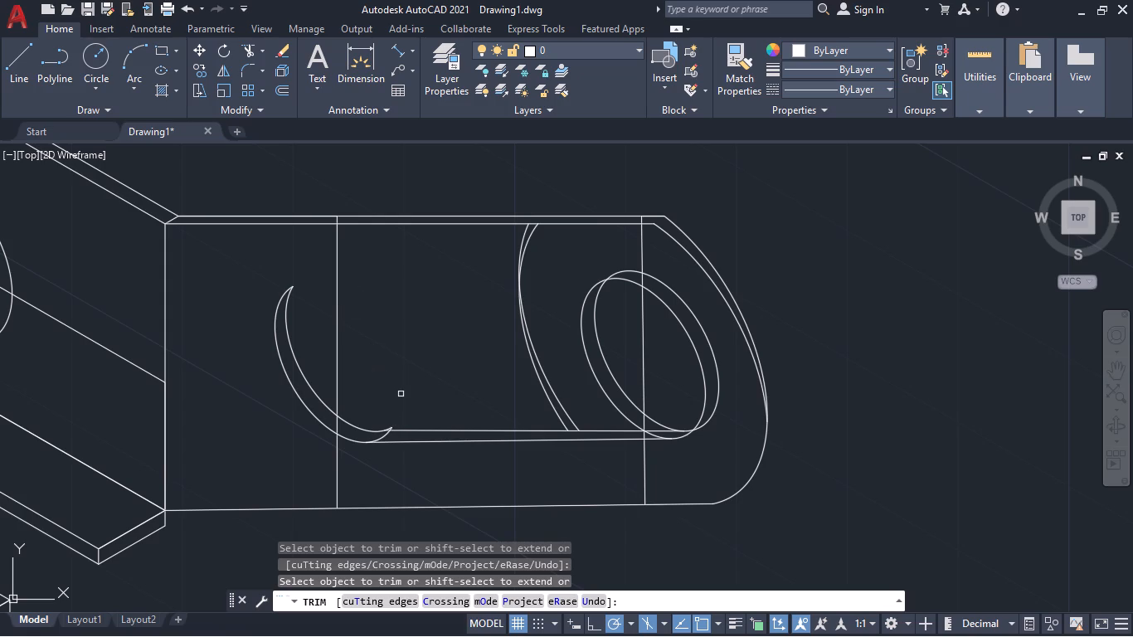
Trim away the remaining large isocircle arcs crossing the middle of the side section.
{"action": "left_click", "coordinate": [532, 328]}
{"action": "left_click", "coordinate": [488, 336]}
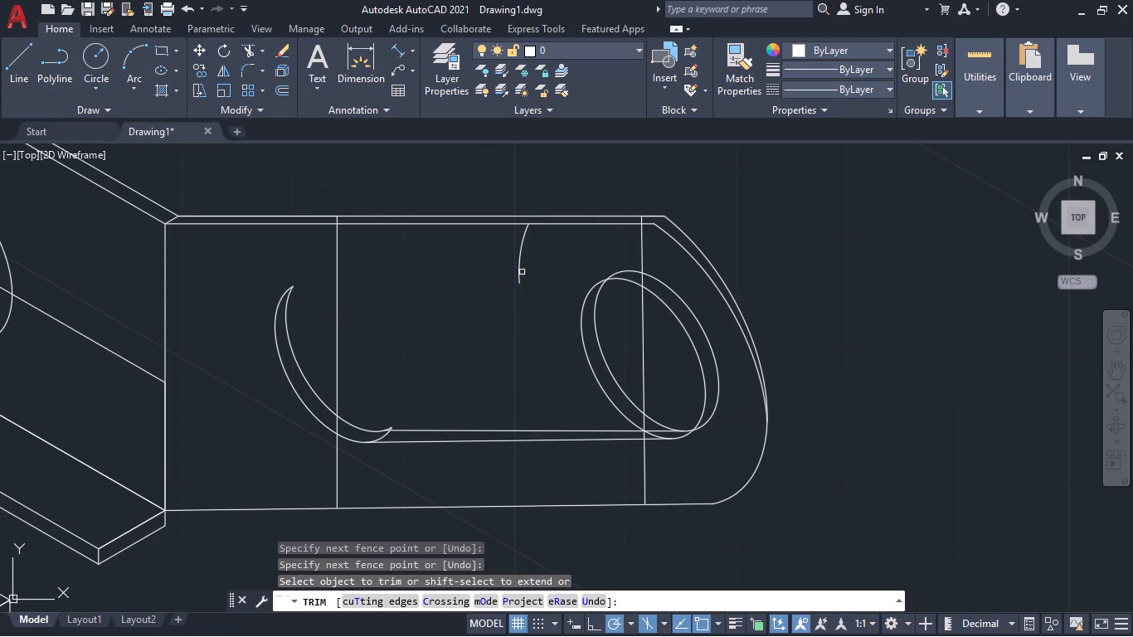
{"action": "left_click", "coordinate": [522, 272]}
{"action": "left_click", "coordinate": [507, 264]}
Draw a horizontal line from the far dividing line's midpoint to the outer arc of the rounded end.
{"action": "left_click", "coordinate": [17, 49]}
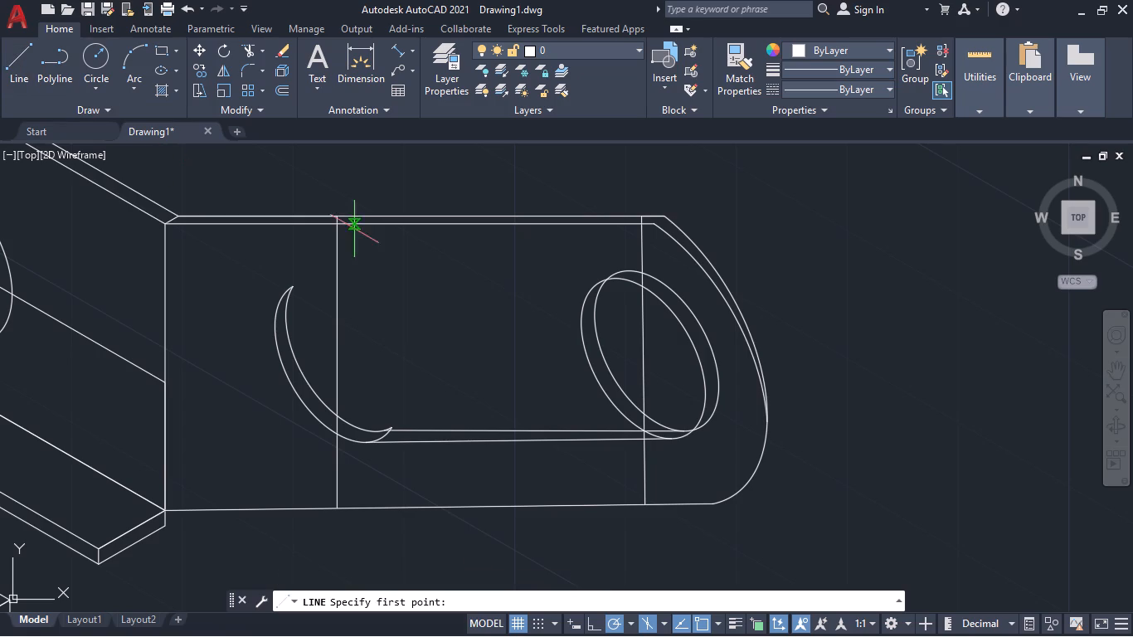
{"action": "left_click", "coordinate": [642, 357]}
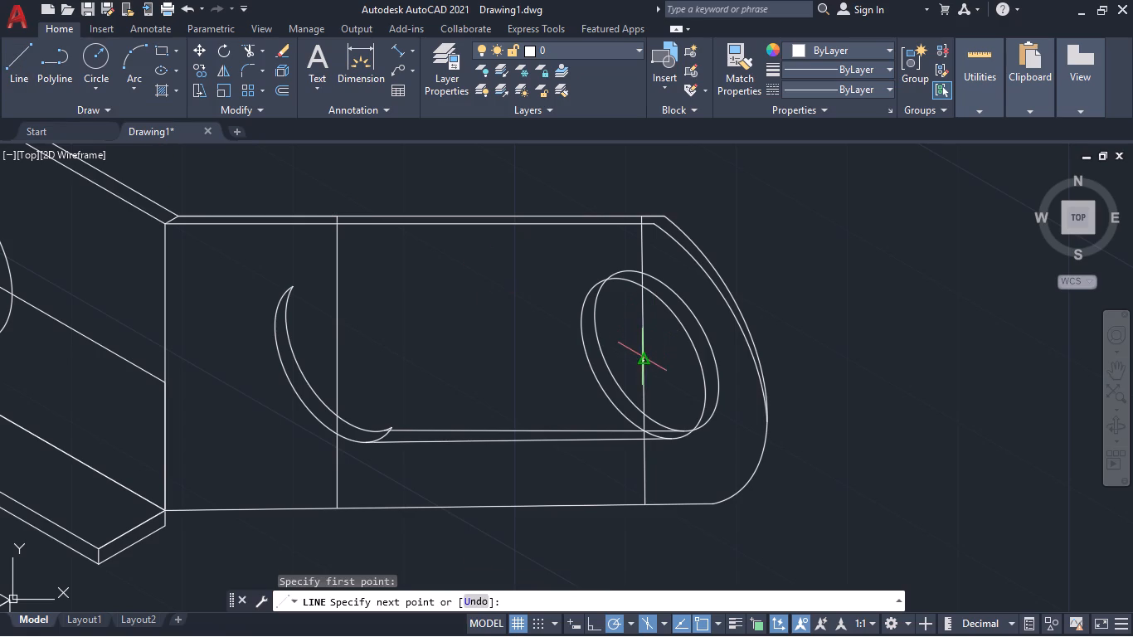
{"action": "left_click", "coordinate": [759, 361]}
{"action": "key", "text": "space"}
Draw a 0.06 segment up along the far dividing line from its midpoint, continuing horizontally to the inner arc of the rounded end.
{"action": "key", "text": "space"}
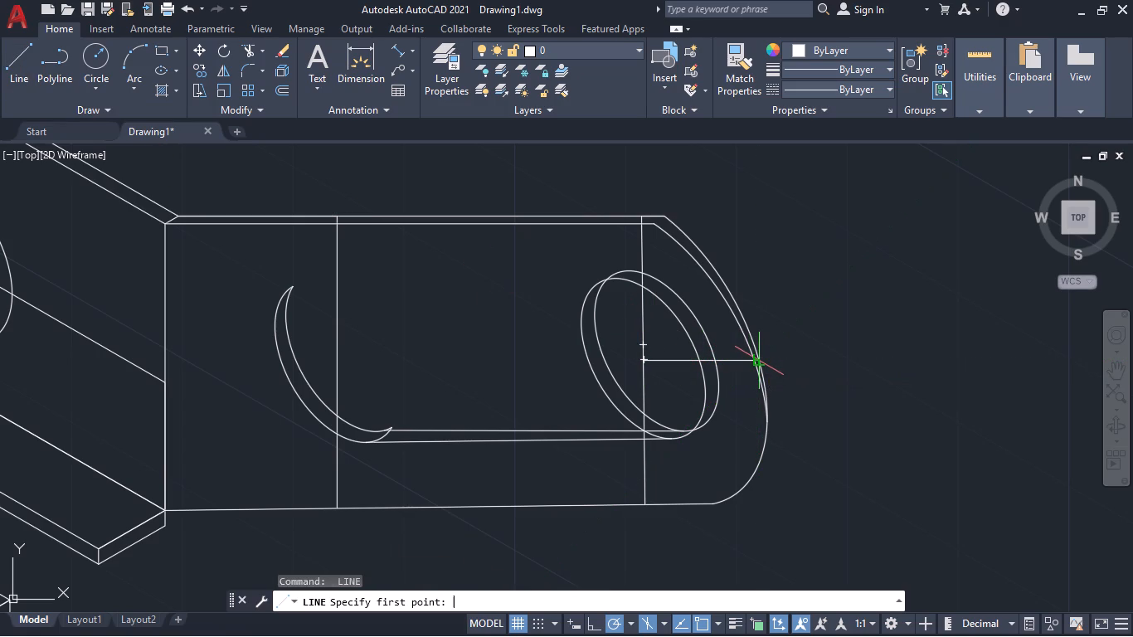
{"action": "left_click", "coordinate": [639, 358]}
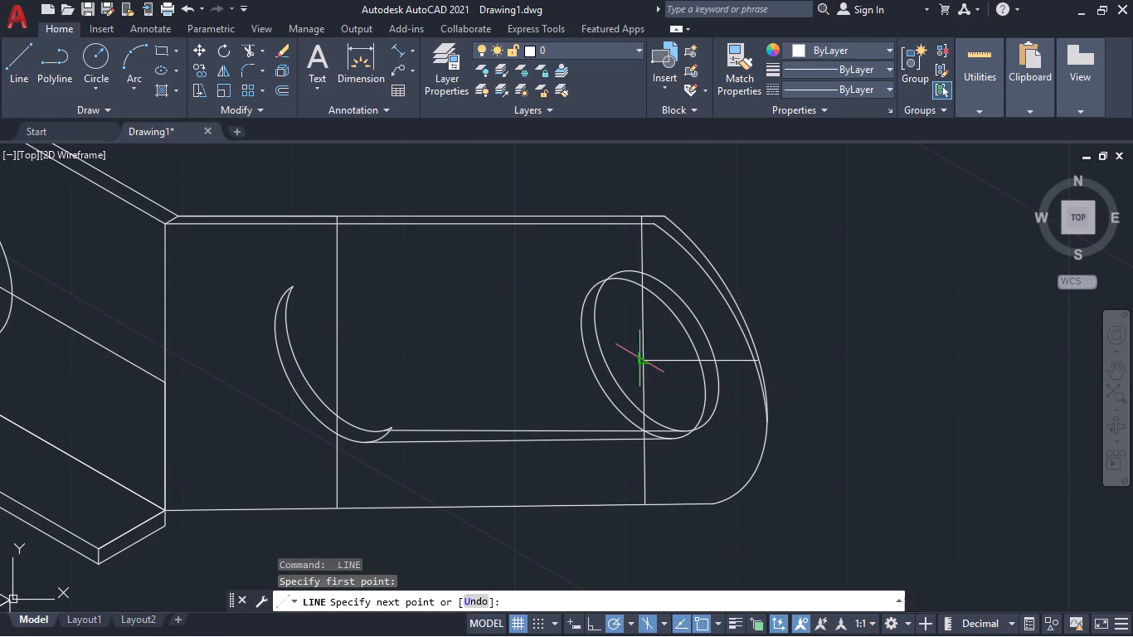
{"action": "type", "text": "0."}
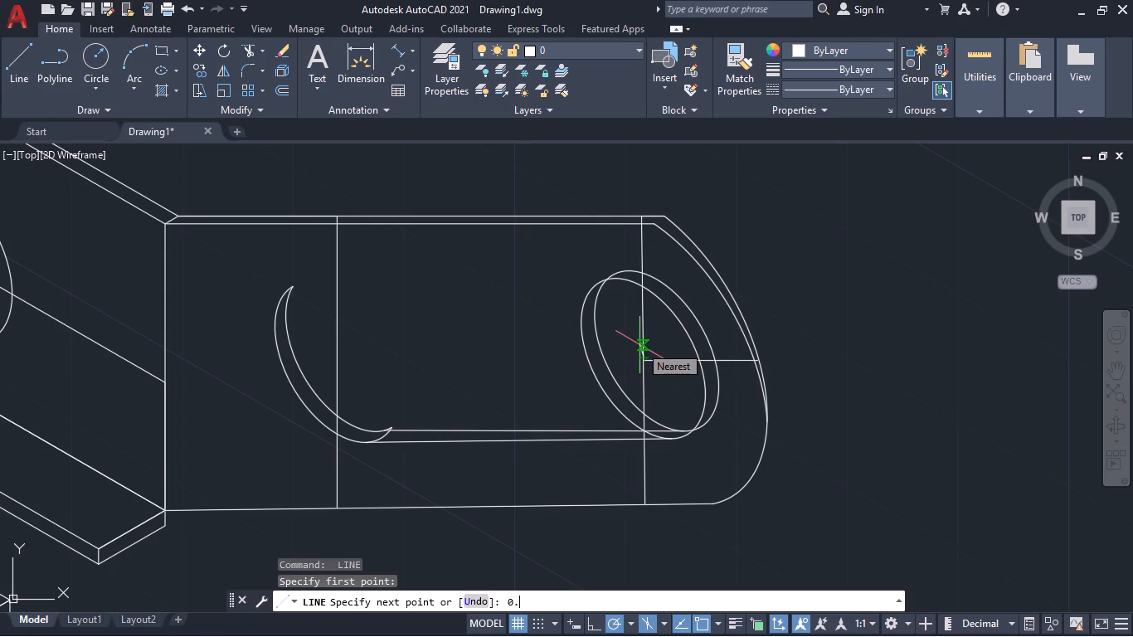
{"action": "key", "text": "BackSpace"}
{"action": "key", "text": "BackSpace"}
{"action": "key", "text": "BackSpace"}
{"action": "type", "text": ".06"}
{"action": "key", "text": "Return"}
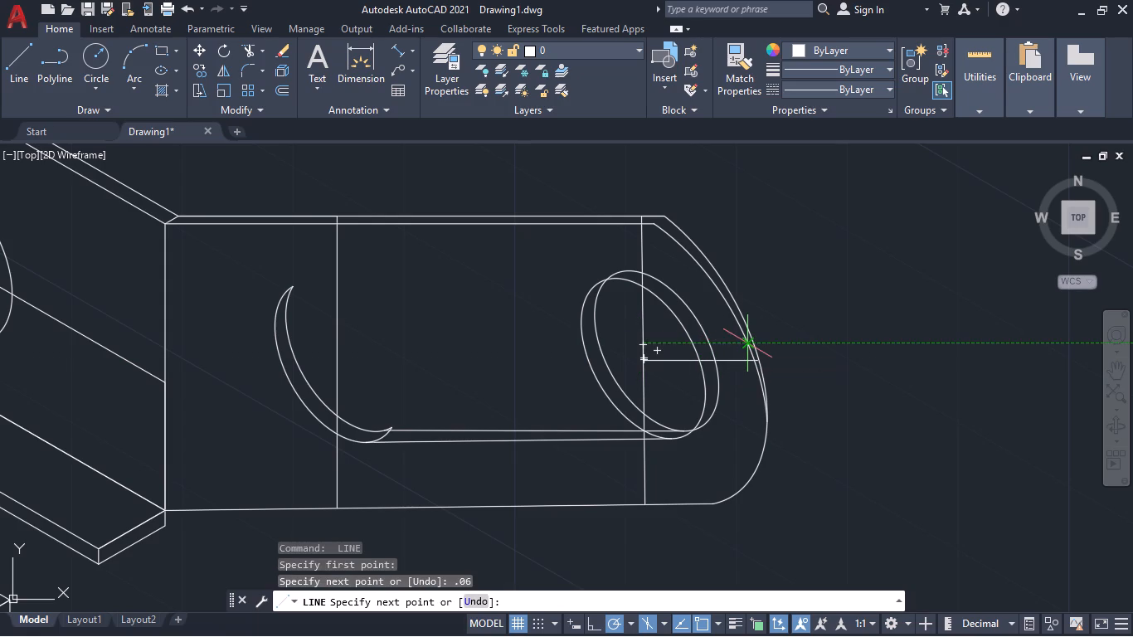
{"action": "left_click", "coordinate": [746, 348]}
{"action": "key", "text": "space"}
Draw a 0.06 line down along the far dividing line from the start of the lower horizontal line.
{"action": "key", "text": "space"}
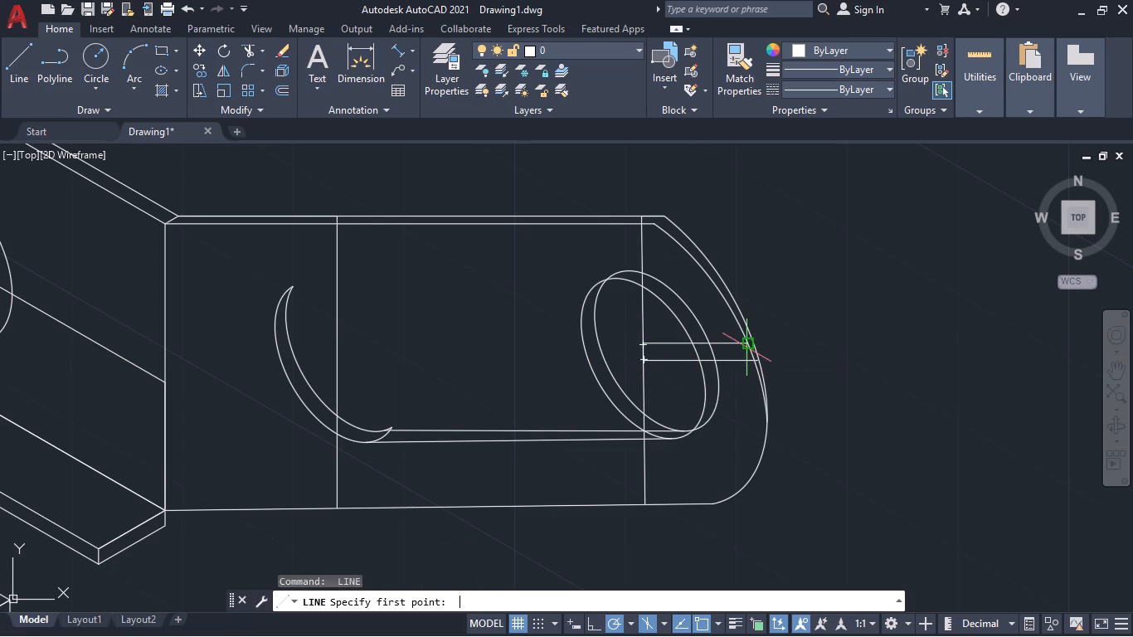
{"action": "left_click", "coordinate": [646, 361]}
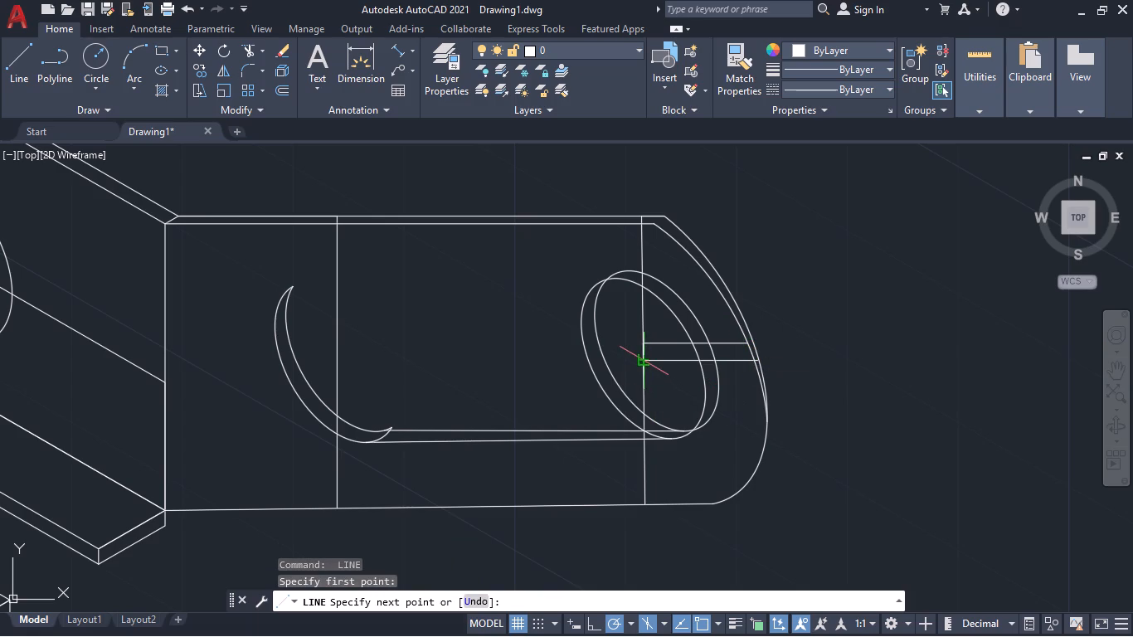
{"action": "type", "text": ".06"}
{"action": "key", "text": "Return"}
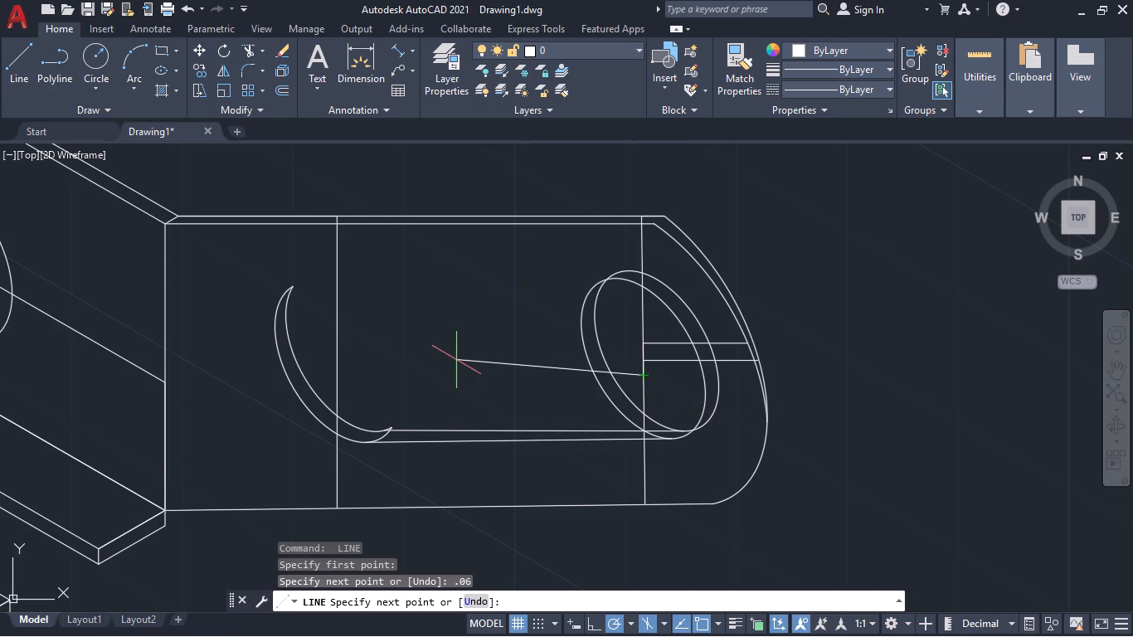
{"action": "key", "text": "space"}
Draw the slot's upper edge from the near crescent's upper tip to the top of the far small isocircles.
{"action": "key", "text": "space"}
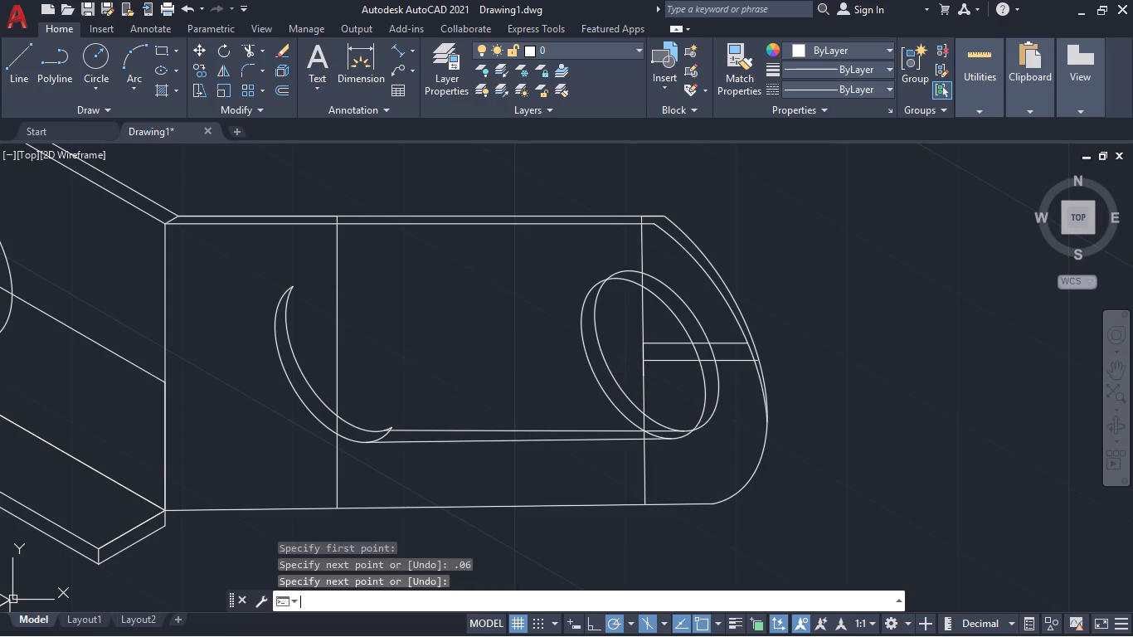
{"action": "left_click", "coordinate": [295, 289]}
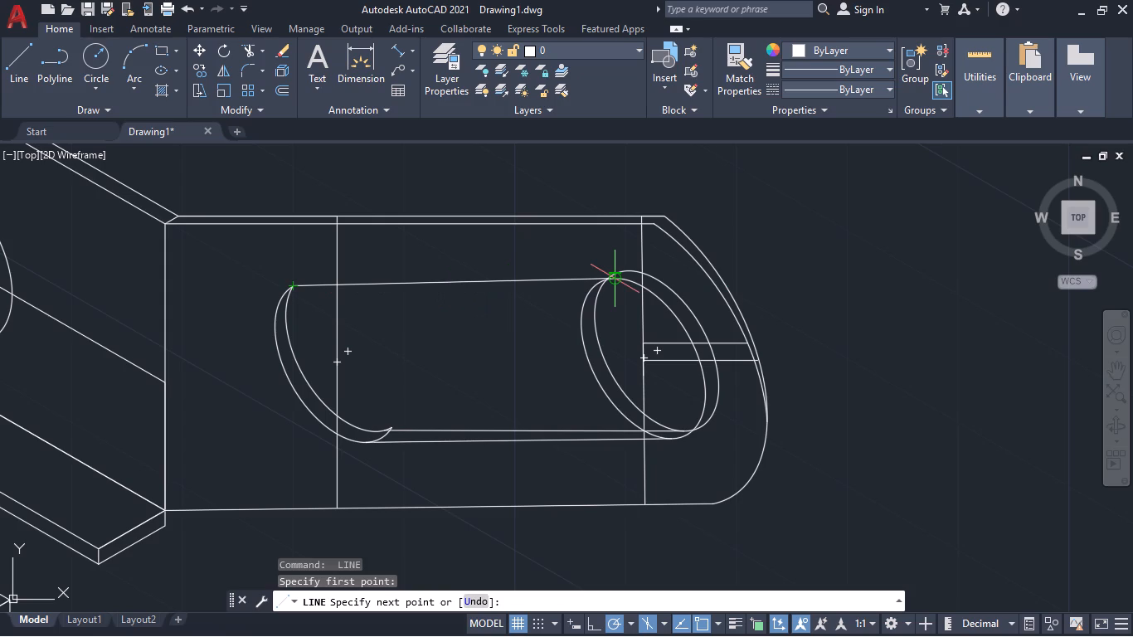
{"action": "left_click", "coordinate": [617, 284]}
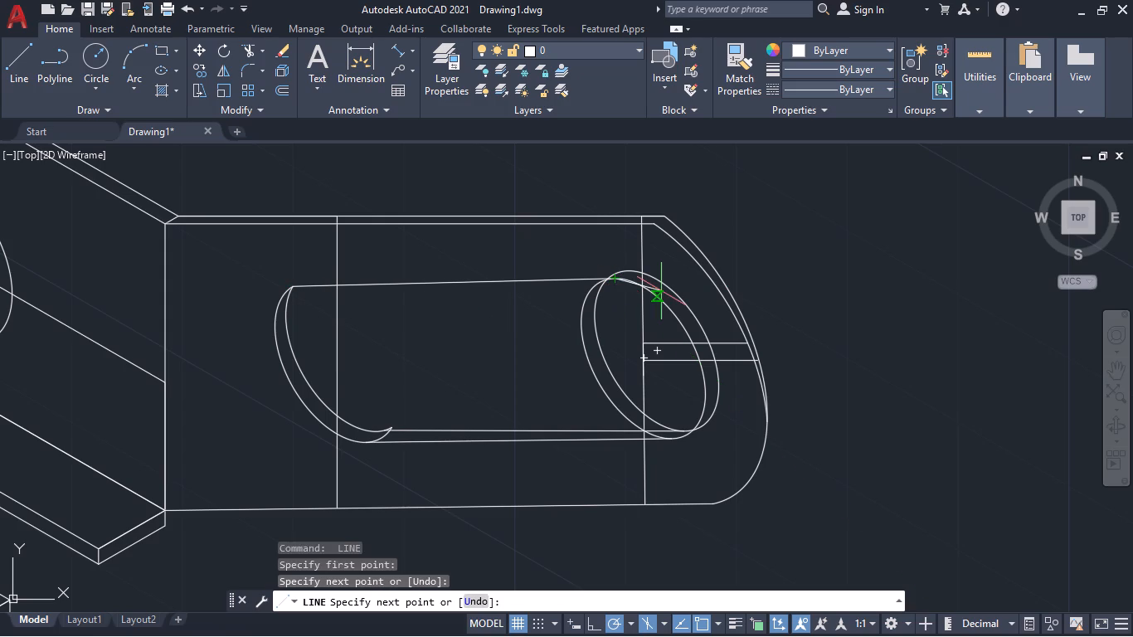
{"action": "key", "text": "space"}
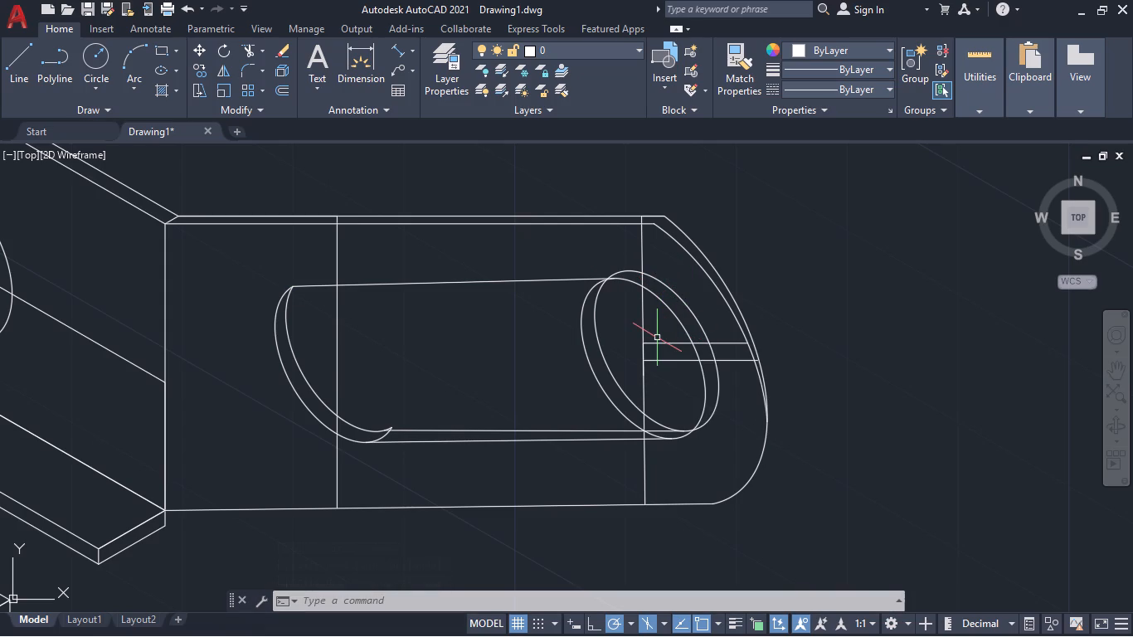
Trim the far small isocircles' inner arcs and the rear isocircle's upper arc, and clean the junction with the slot's upper edge.
{"action": "type", "text": "tr"}
{"action": "key", "text": "Return"}
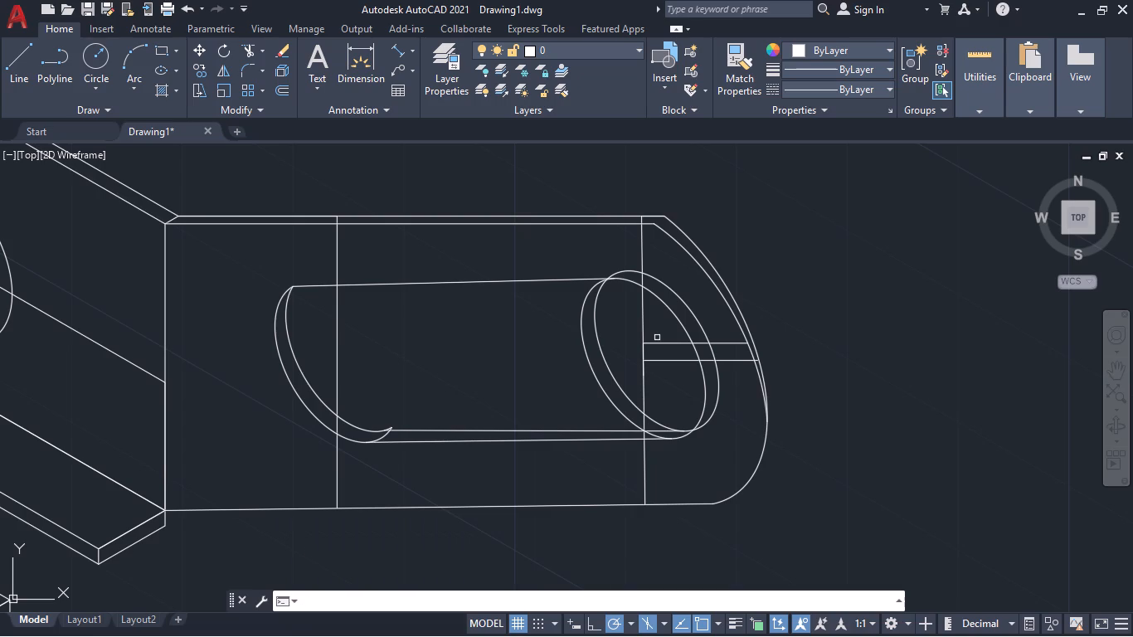
{"action": "left_click", "coordinate": [581, 323]}
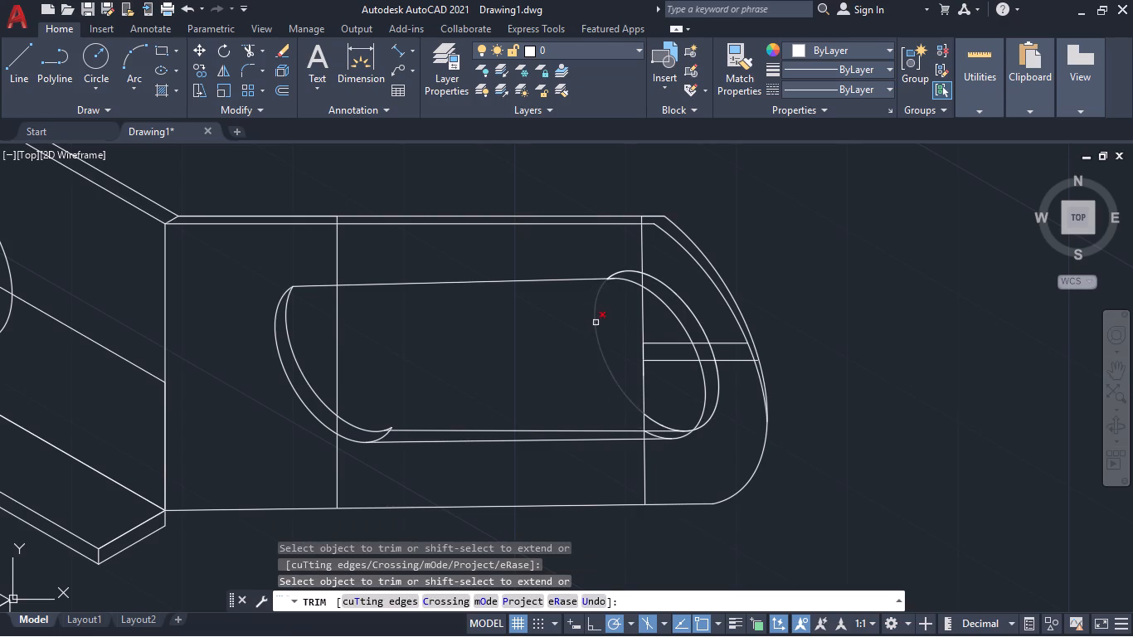
{"action": "left_click", "coordinate": [596, 323]}
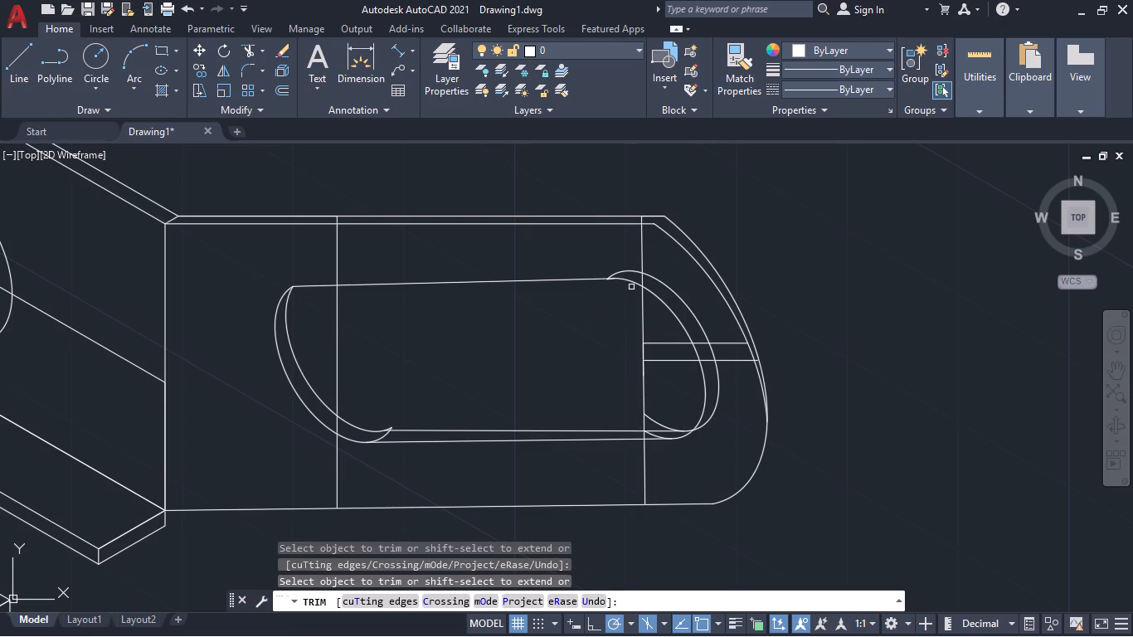
{"action": "left_click", "coordinate": [630, 272]}
{"action": "left_click", "coordinate": [659, 281]}
{"action": "left_click", "coordinate": [609, 280]}
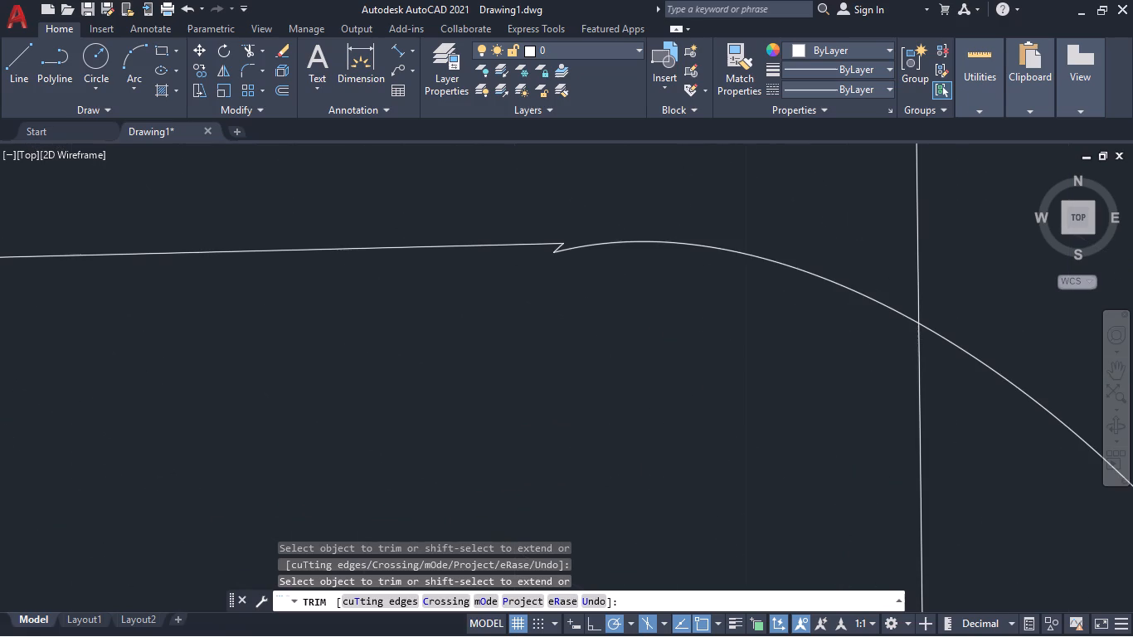
{"action": "key", "text": "ctrl+z"}
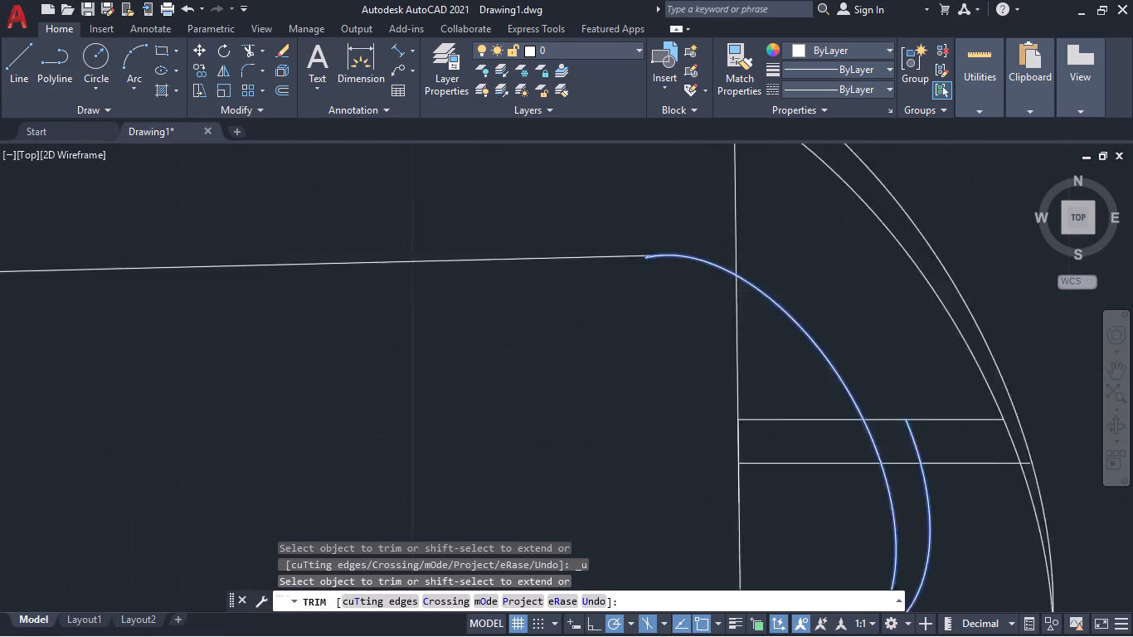
{"action": "left_click", "coordinate": [688, 238]}
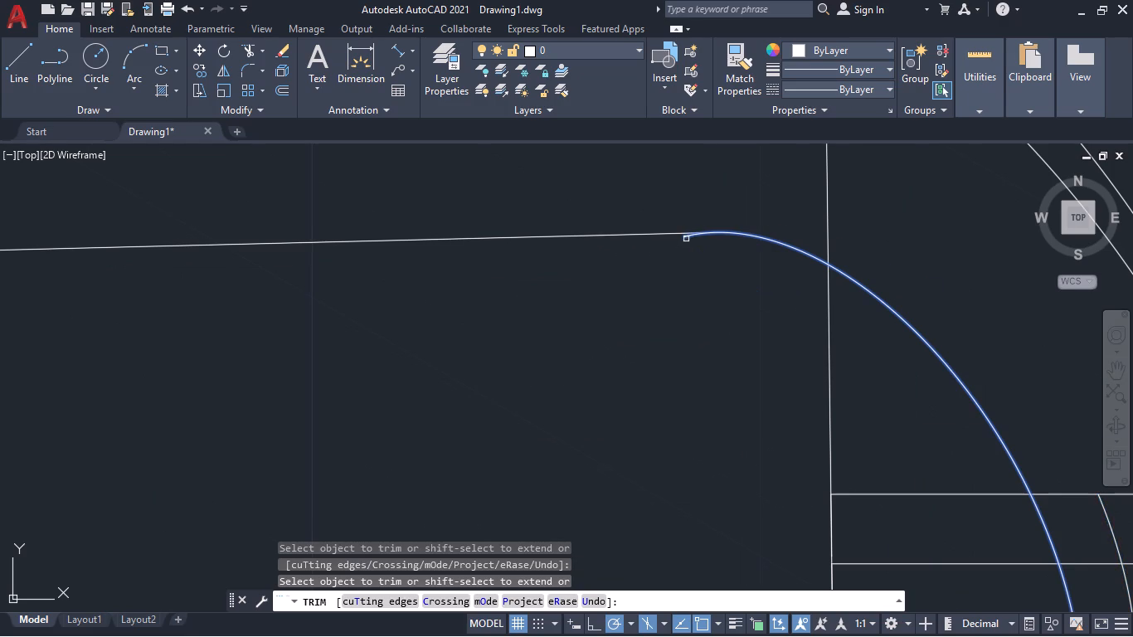
{"action": "left_click", "coordinate": [686, 223]}
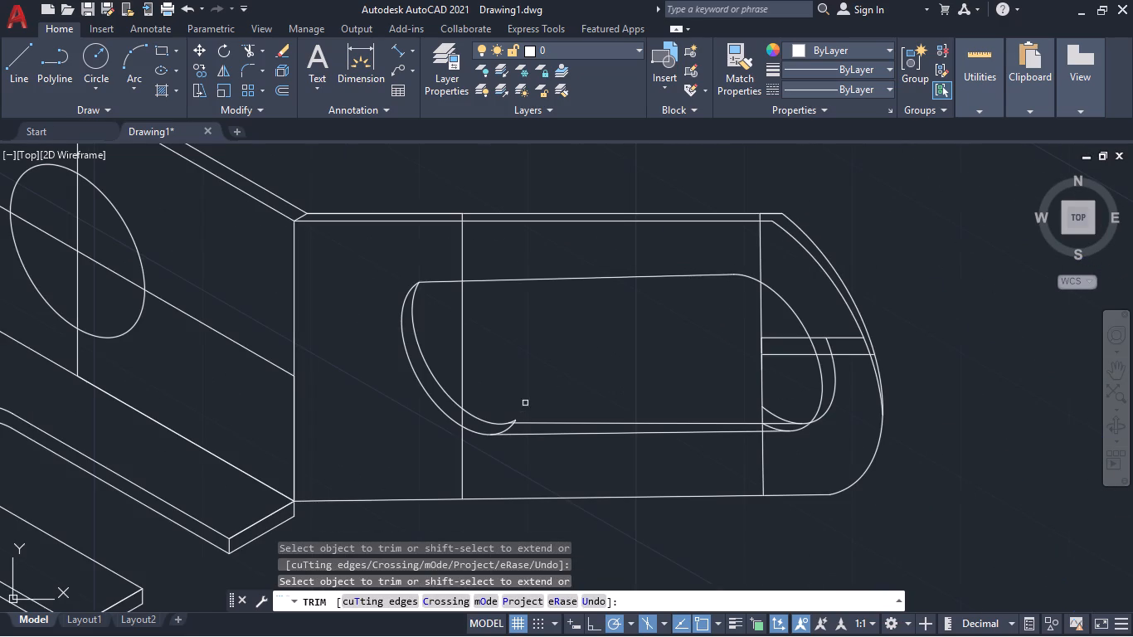
Trim the near crescent's lower tip where it overshoots the slot's two lower lines.
{"action": "left_click", "coordinate": [508, 430]}
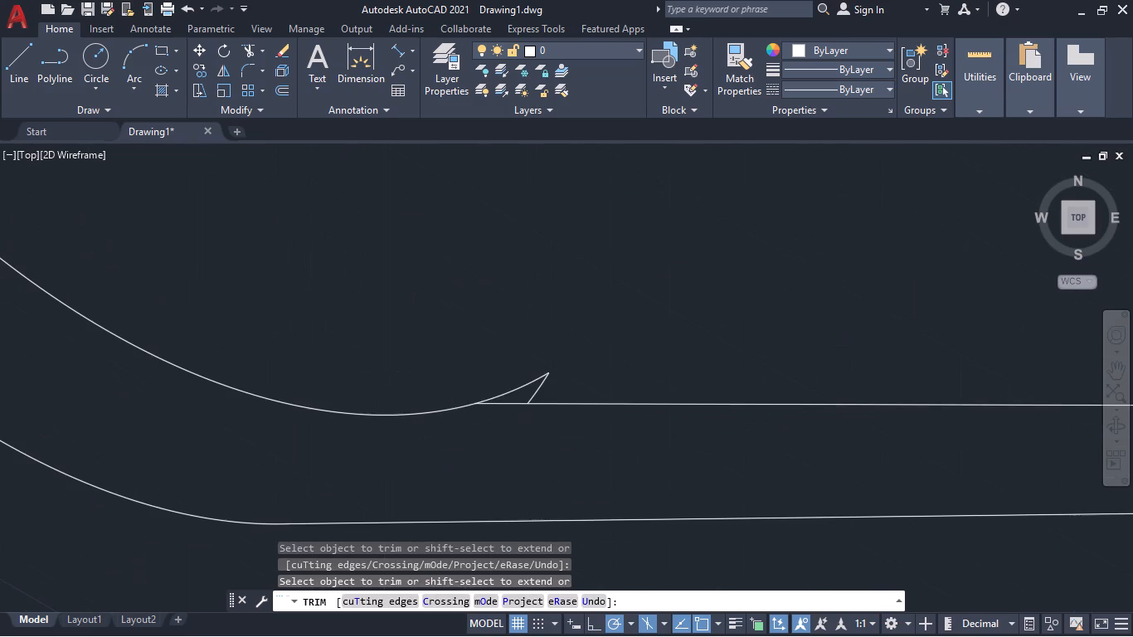
{"action": "left_click", "coordinate": [486, 387]}
{"action": "left_click", "coordinate": [552, 389]}
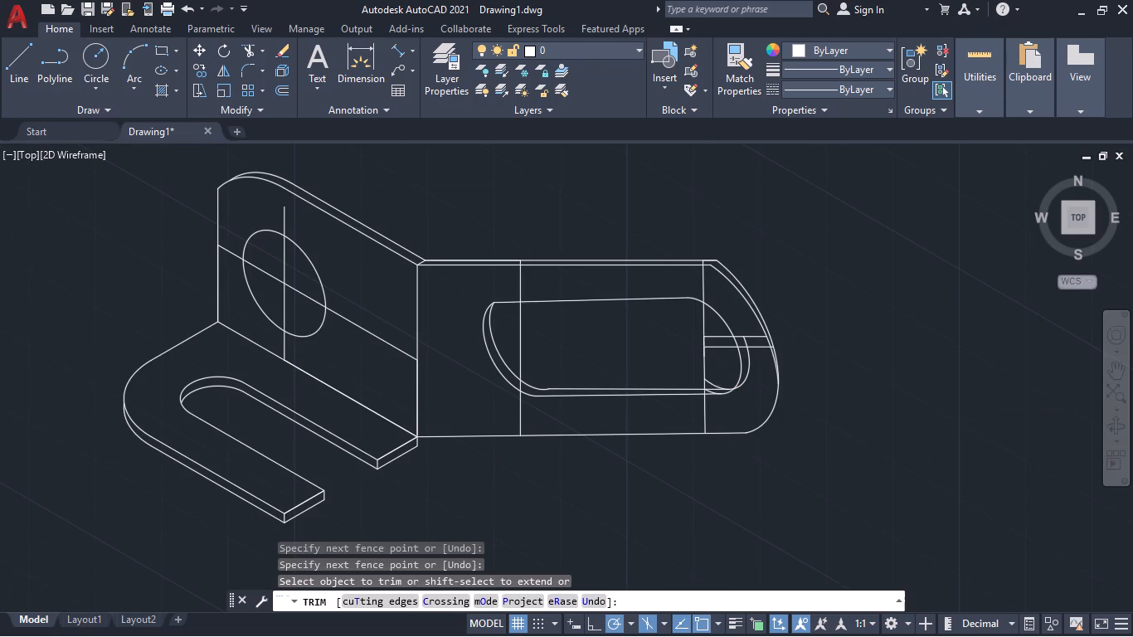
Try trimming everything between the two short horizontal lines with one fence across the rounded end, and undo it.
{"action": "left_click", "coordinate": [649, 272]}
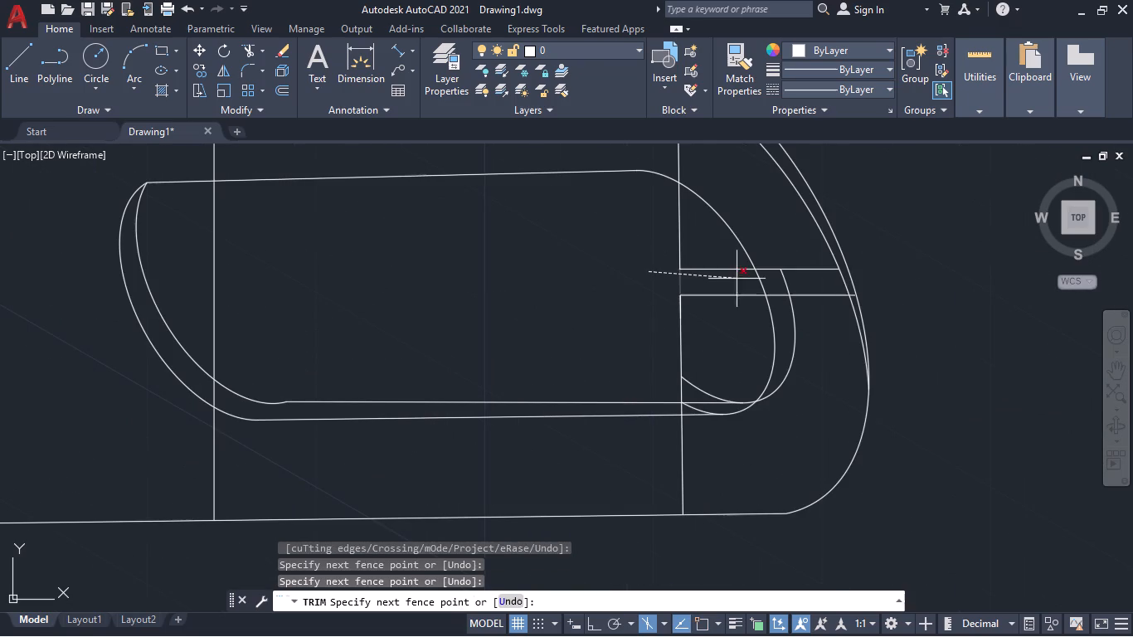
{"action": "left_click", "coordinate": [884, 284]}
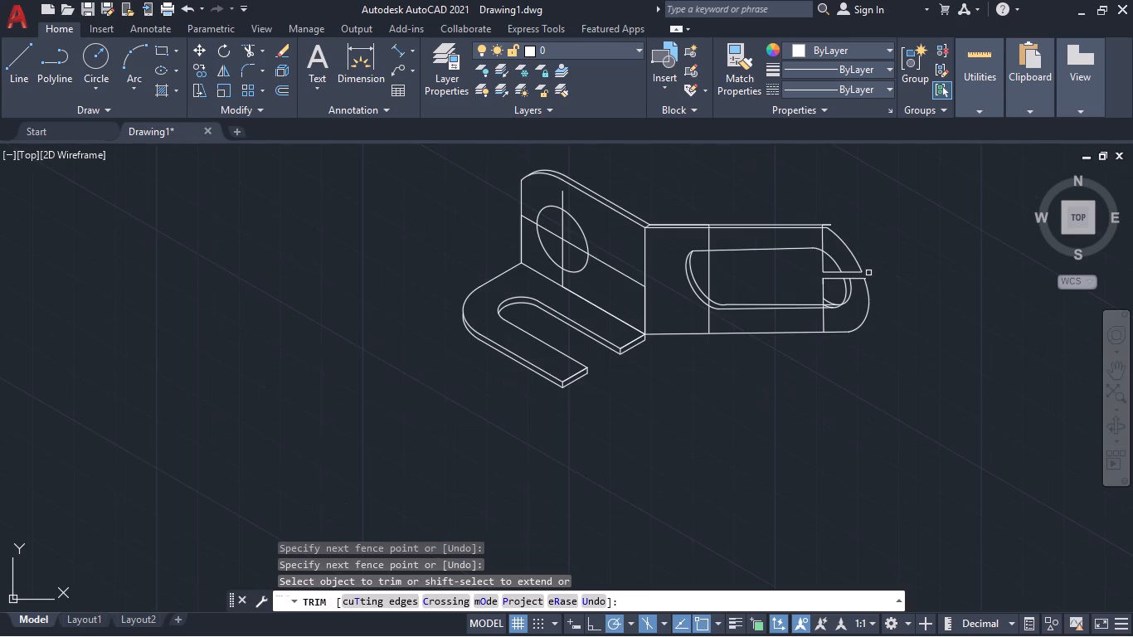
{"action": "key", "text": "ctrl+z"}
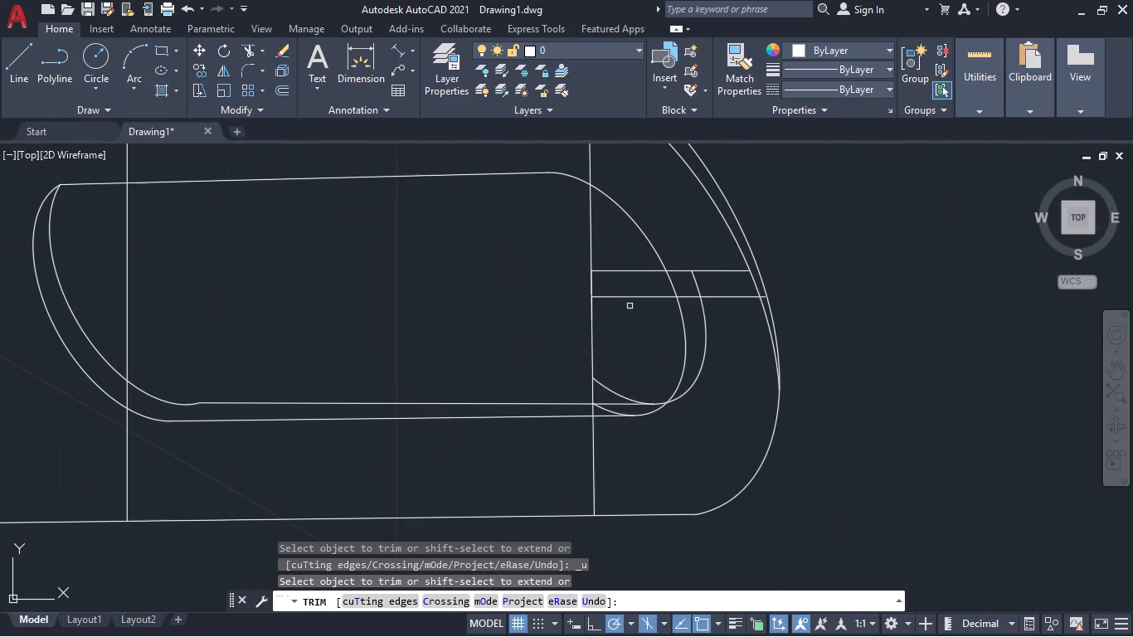
Extend the two short horizontal lines to the outermost arc of the rounded end.
{"action": "left_click", "coordinate": [732, 270], "text": "shift"}
{"action": "left_click", "coordinate": [741, 286]}
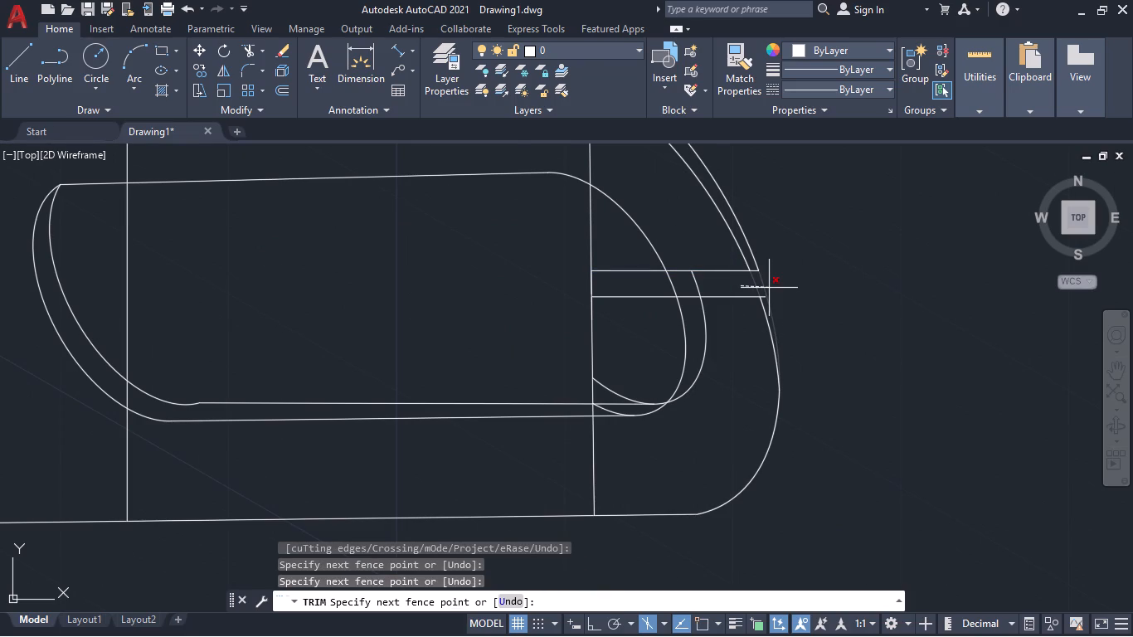
{"action": "left_click", "coordinate": [736, 290]}
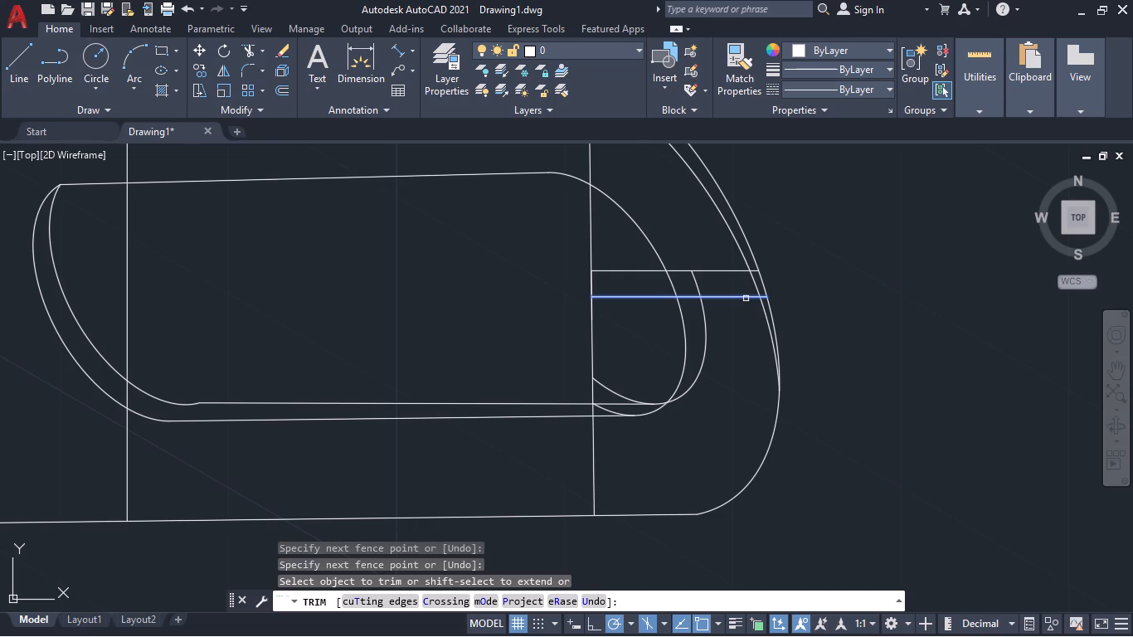
{"action": "left_click", "coordinate": [746, 299], "text": "shift"}
Trim the rounded end's arcs and the slot's far arcs between the two short horizontal lines to open the gap.
{"action": "left_click", "coordinate": [741, 279]}
{"action": "left_click", "coordinate": [780, 281]}
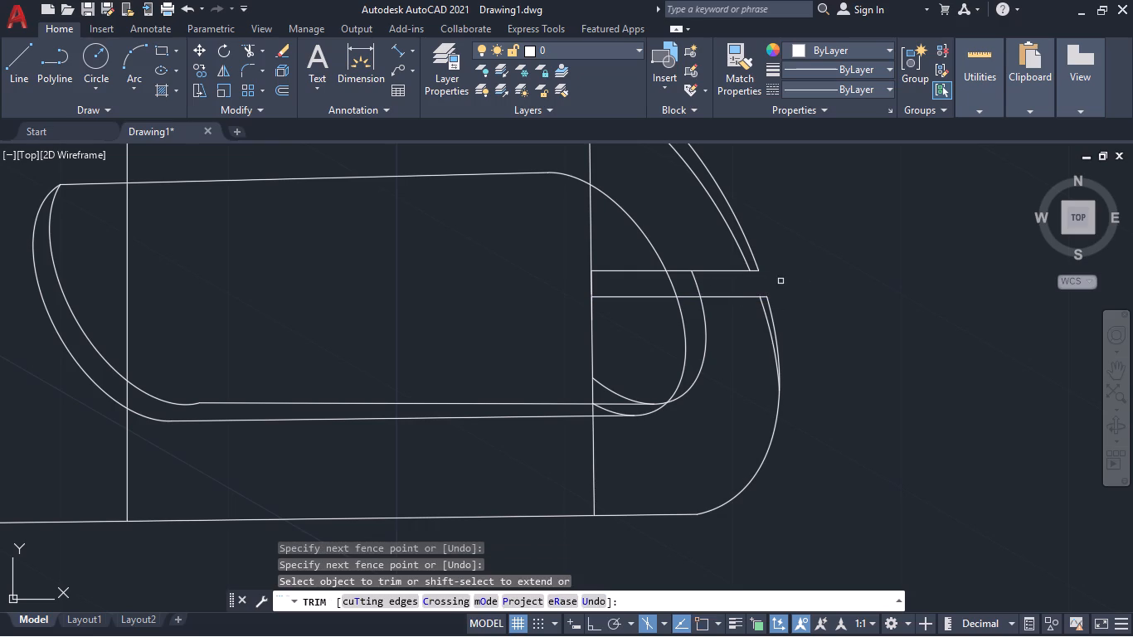
{"action": "left_click", "coordinate": [607, 286]}
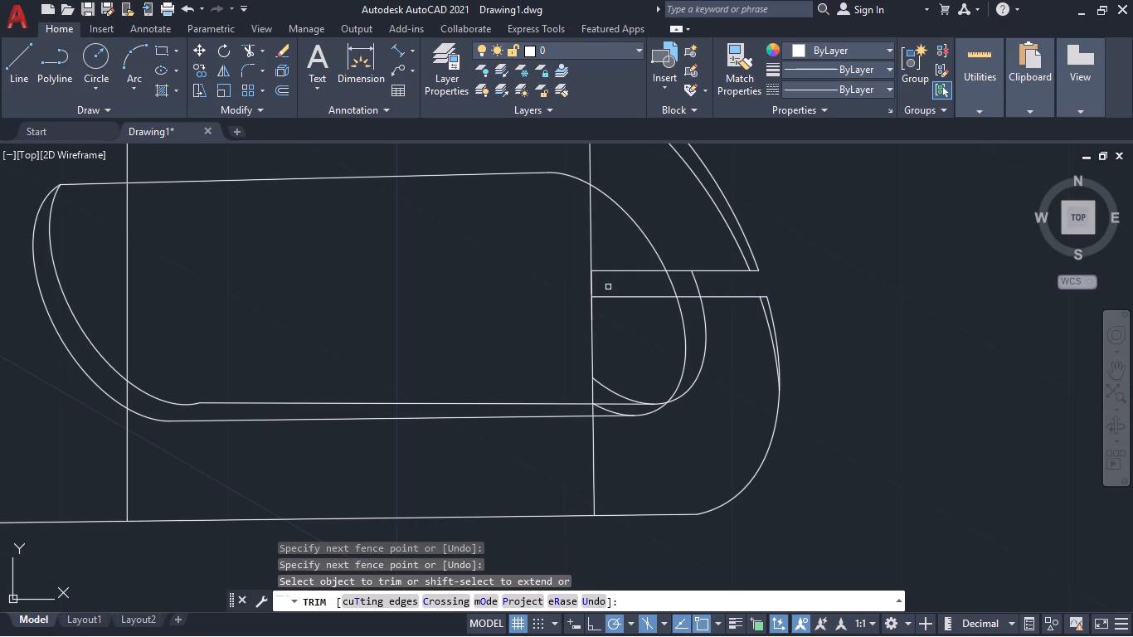
{"action": "left_click", "coordinate": [708, 284]}
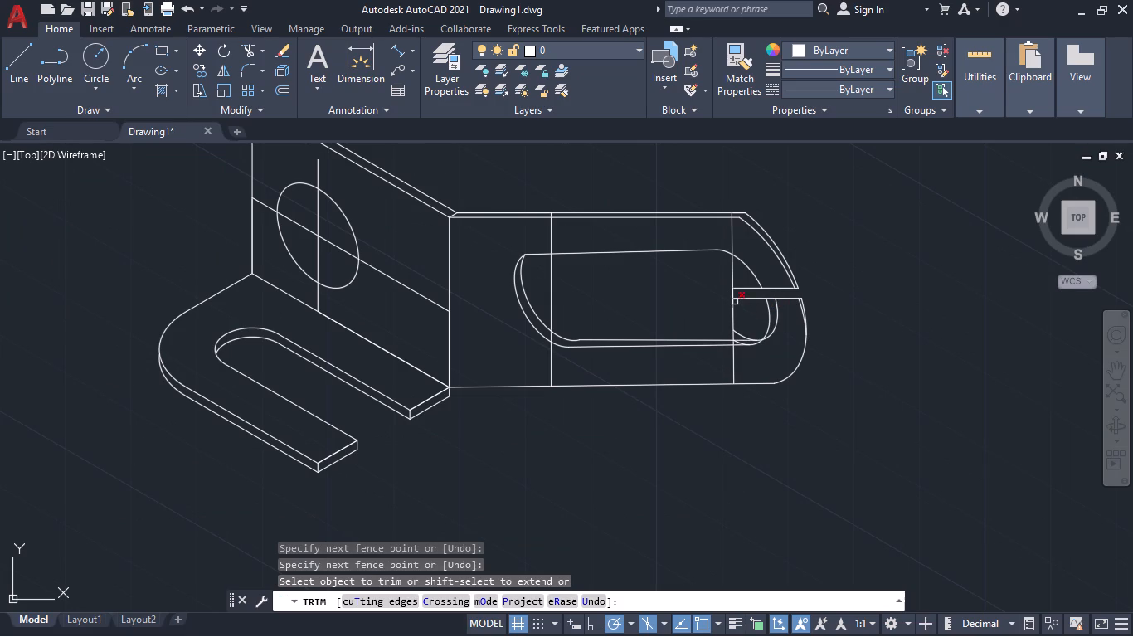
Trim the leftover small isocircle arcs at the slot's lower far corner, beside the far dividing line.
{"action": "left_click", "coordinate": [742, 333]}
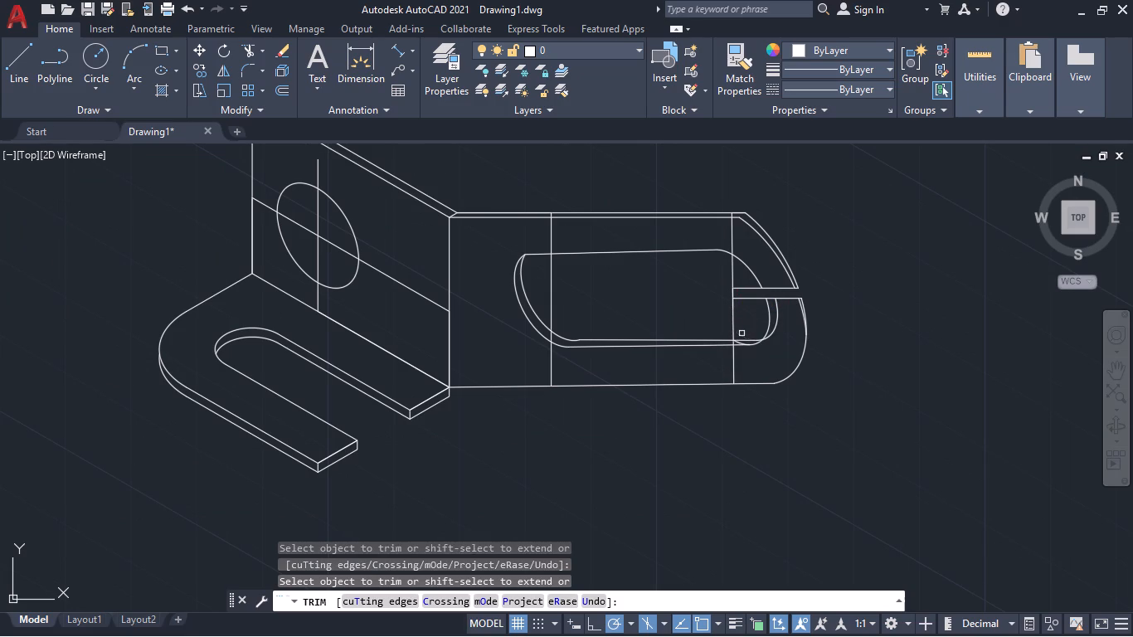
{"action": "left_click_drag", "start_coordinate": [727, 345], "coordinate": [695, 347]}
{"action": "left_click", "coordinate": [695, 347]}
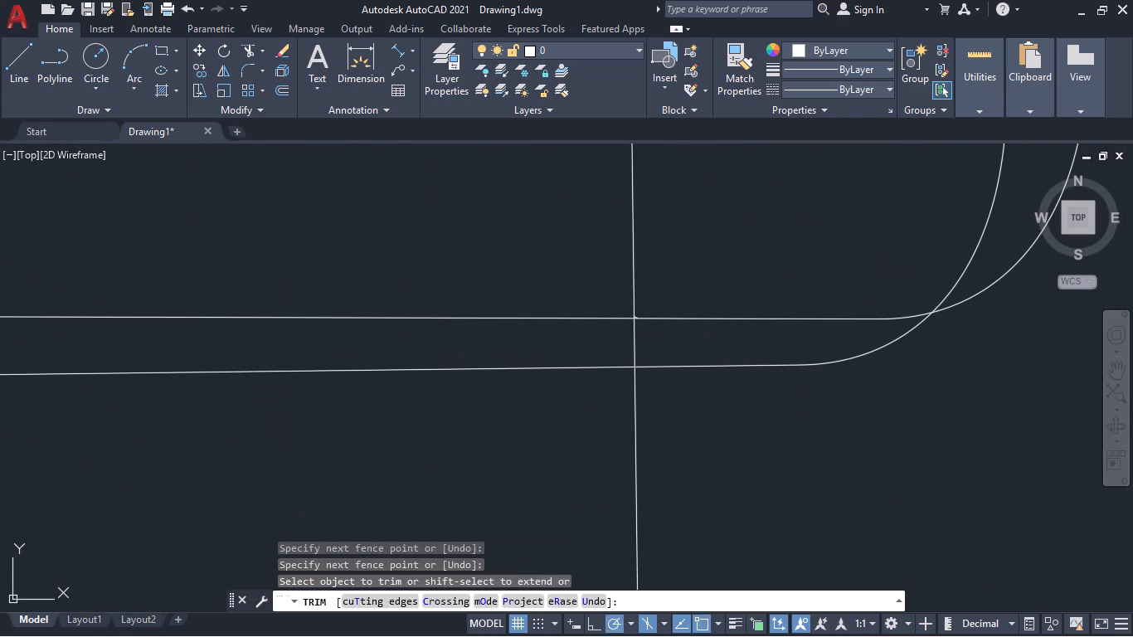
{"action": "double_click", "coordinate": [695, 347]}
{"action": "left_click", "coordinate": [727, 345]}
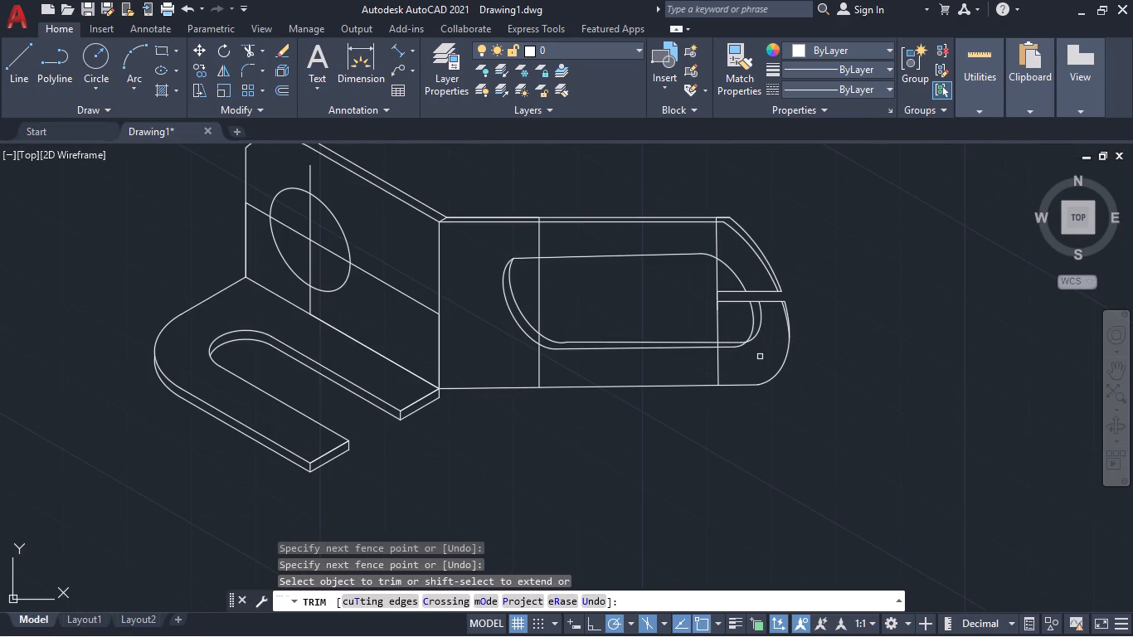
{"action": "key", "text": "Escape"}
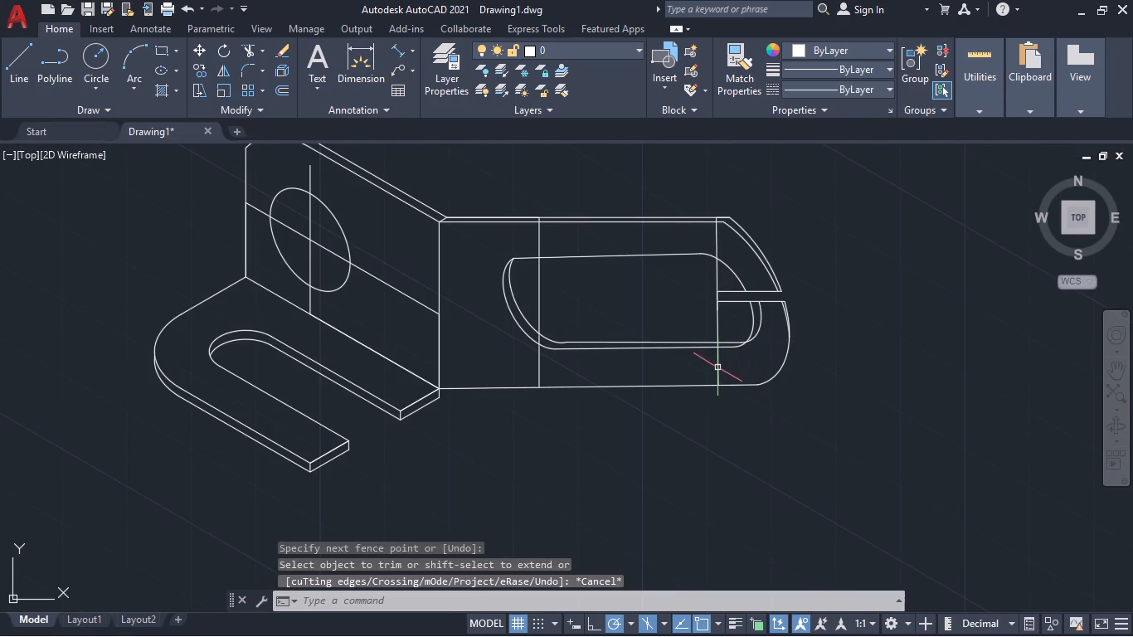
Delete the two full-height vertical dividing lines crossing the slotted side section.
{"action": "left_click", "coordinate": [717, 367]}
{"action": "left_click", "coordinate": [536, 362]}
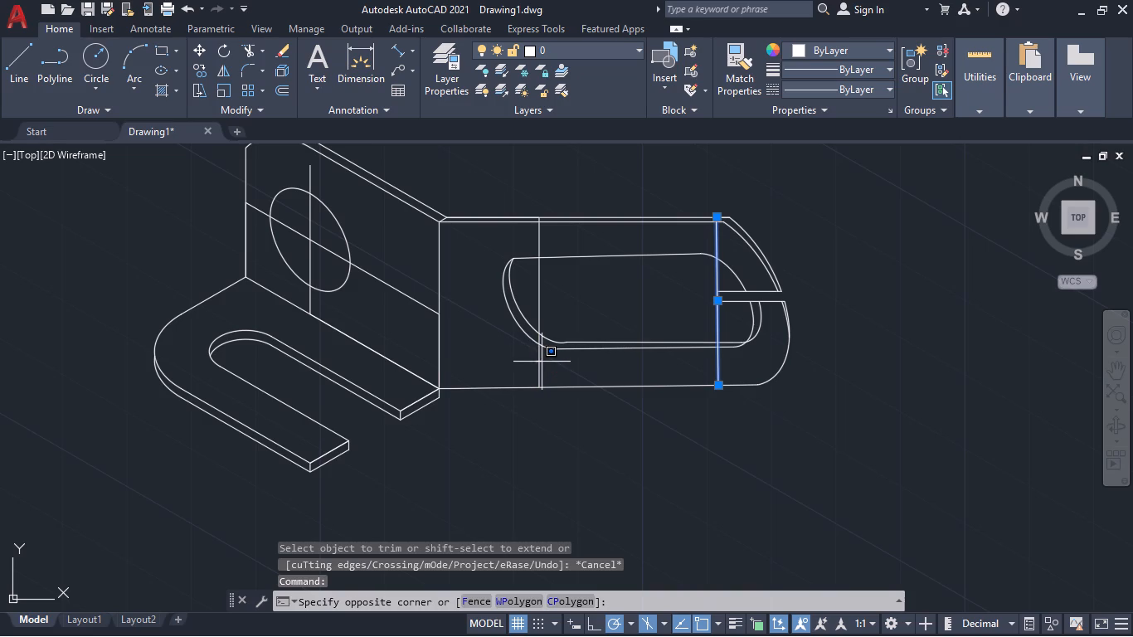
{"action": "left_click", "coordinate": [542, 362]}
{"action": "left_click", "coordinate": [538, 362]}
{"action": "key", "text": "Delete"}
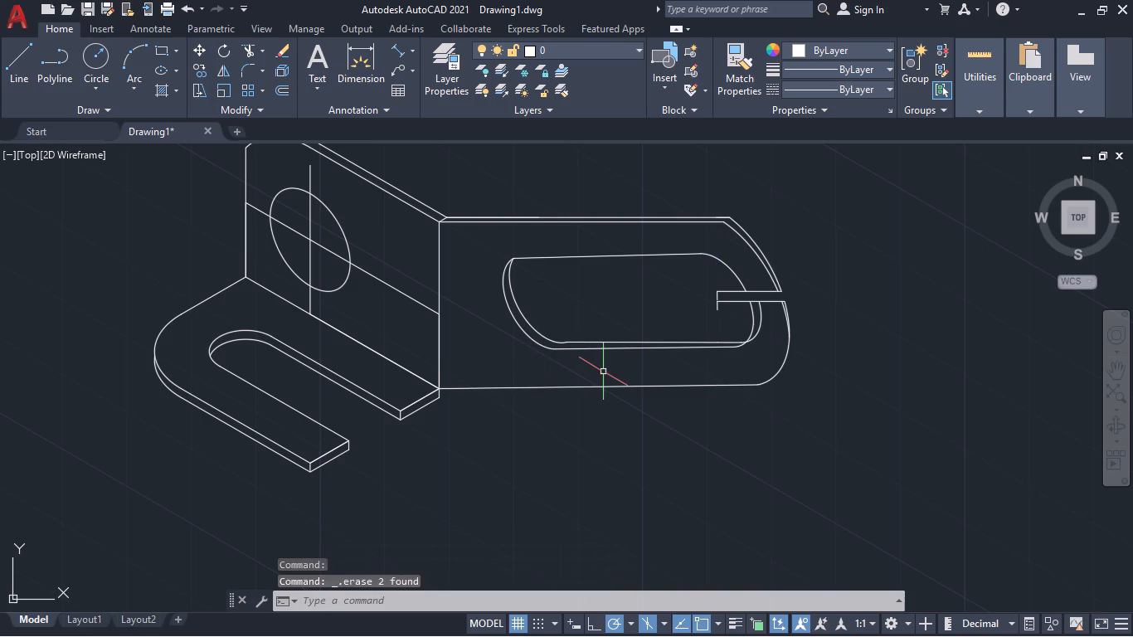
Delete the two short vertical segments joining the inner ends of the gap's horizontal lines.
{"action": "left_click", "coordinate": [718, 308]}
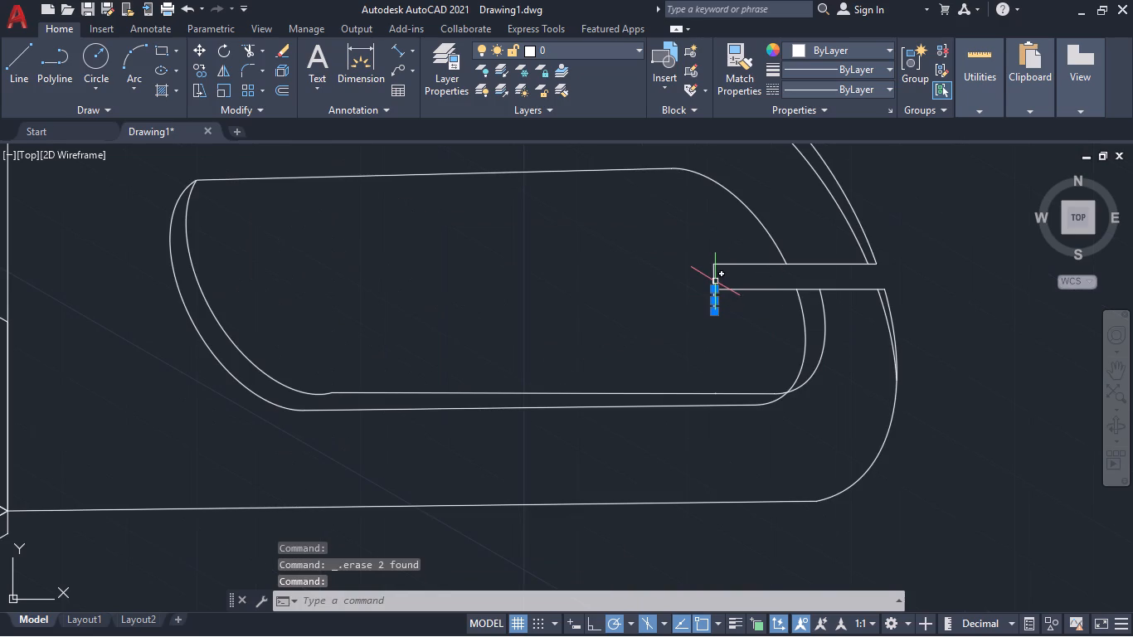
{"action": "left_click", "coordinate": [715, 280]}
{"action": "key", "text": "Delete"}
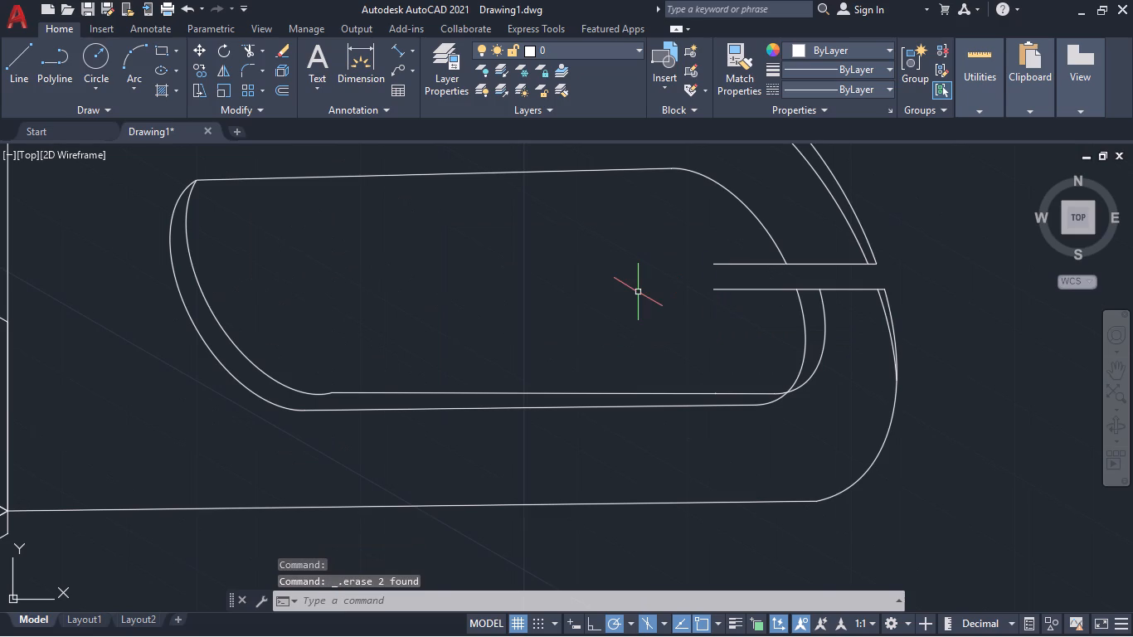
Trim the gap's two horizontal lines where they project into the slot, and the extra outer slot arc just below the gap.
{"action": "type", "text": "tr"}
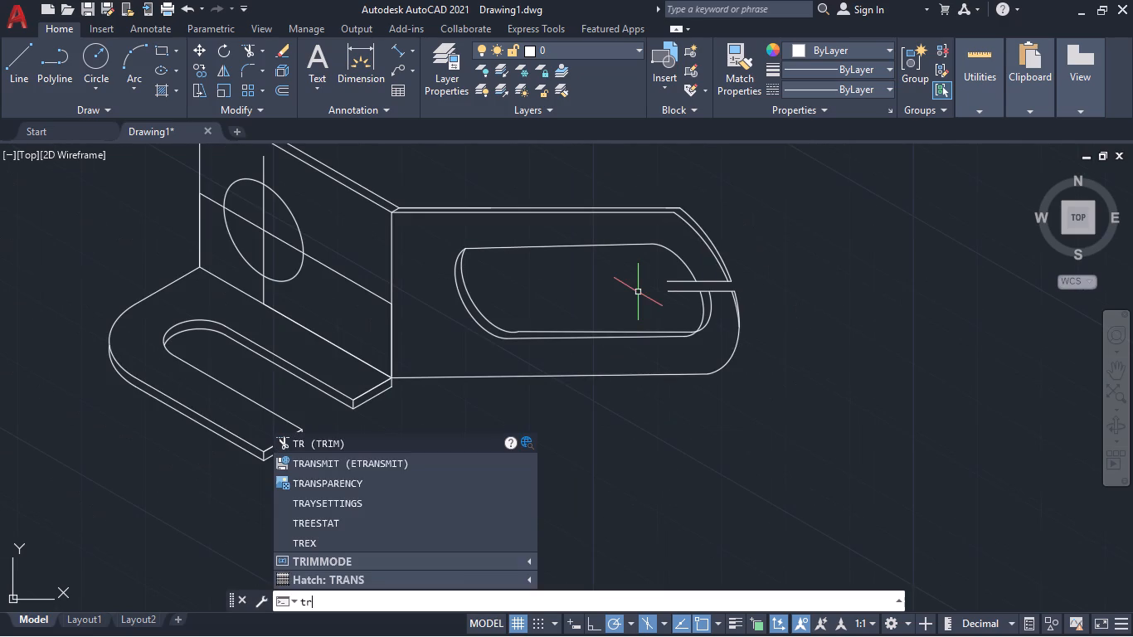
{"action": "key", "text": "Return"}
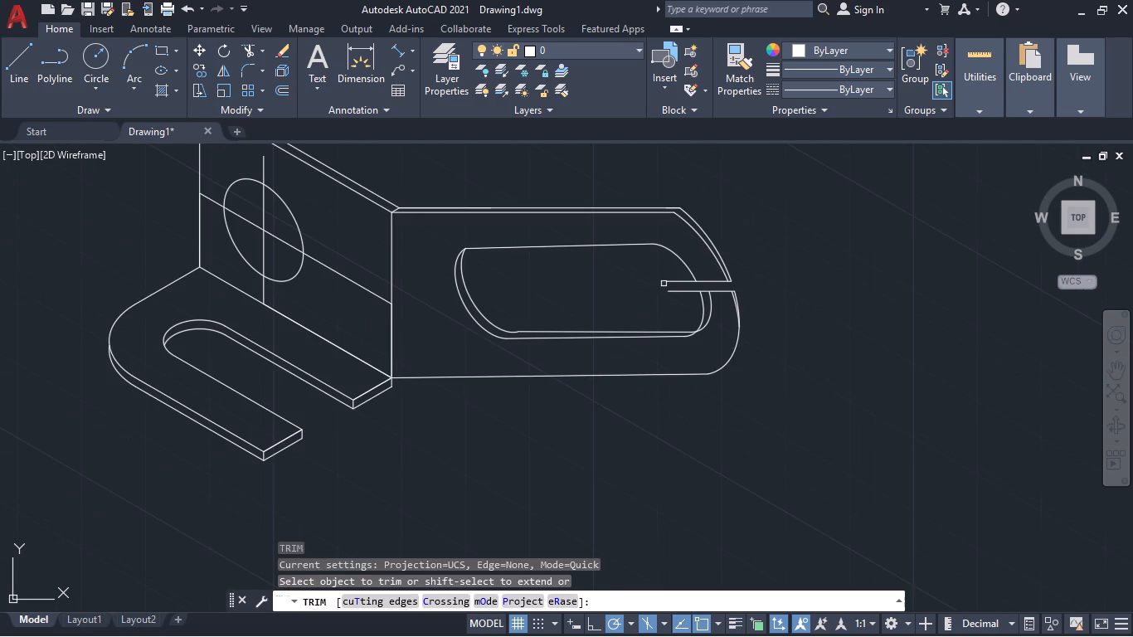
{"action": "left_click", "coordinate": [669, 274]}
{"action": "left_click", "coordinate": [683, 303]}
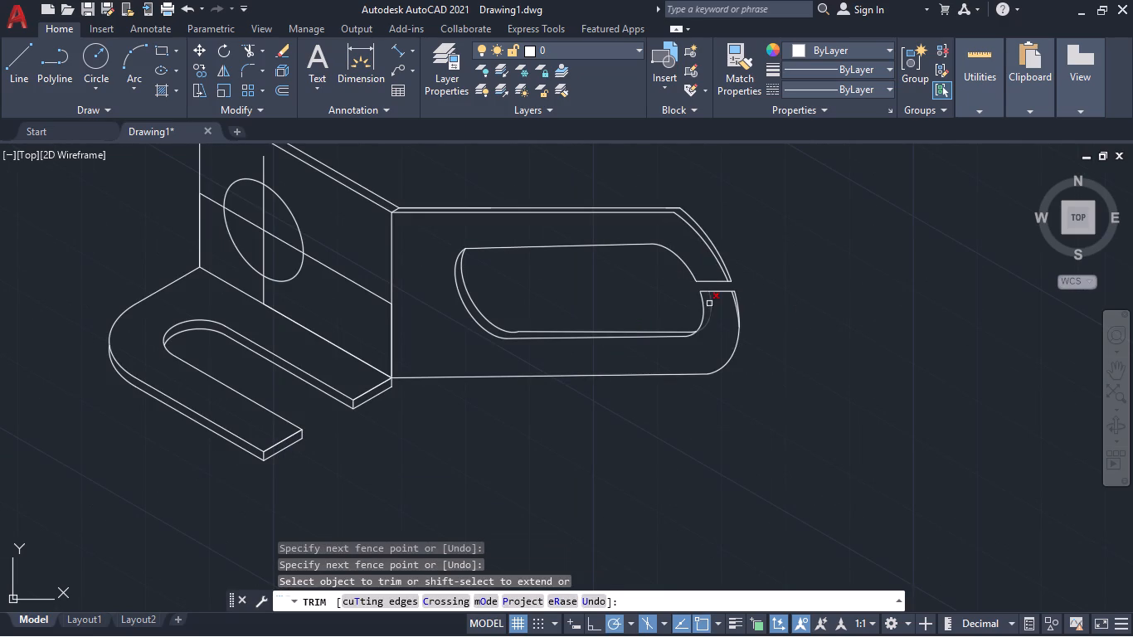
{"action": "left_click", "coordinate": [711, 304]}
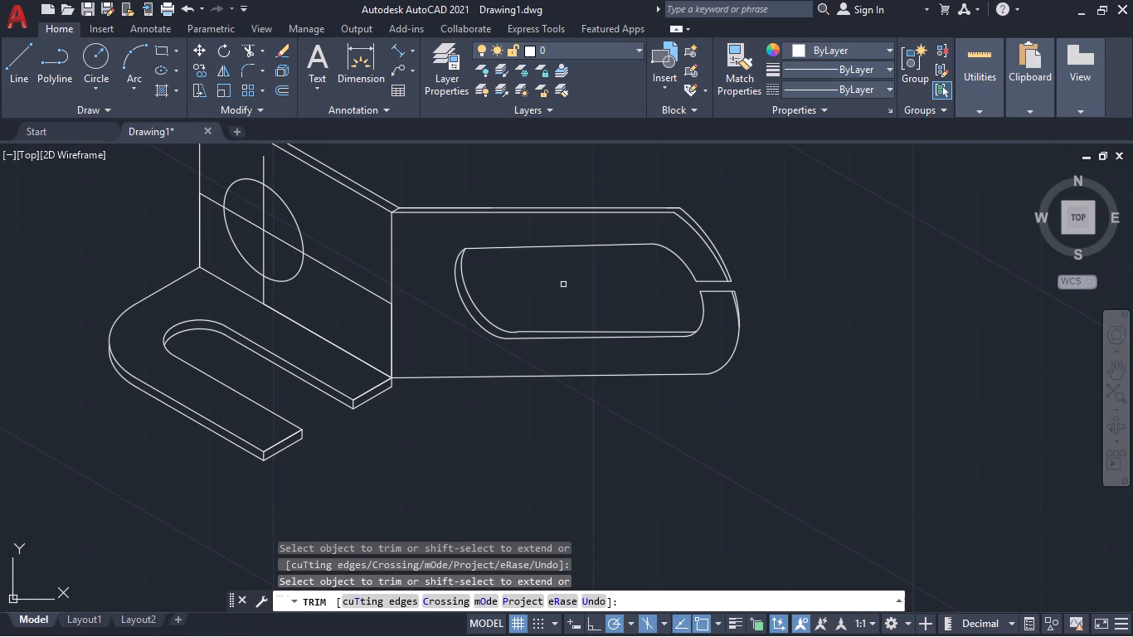
{"action": "key", "text": "Escape"}
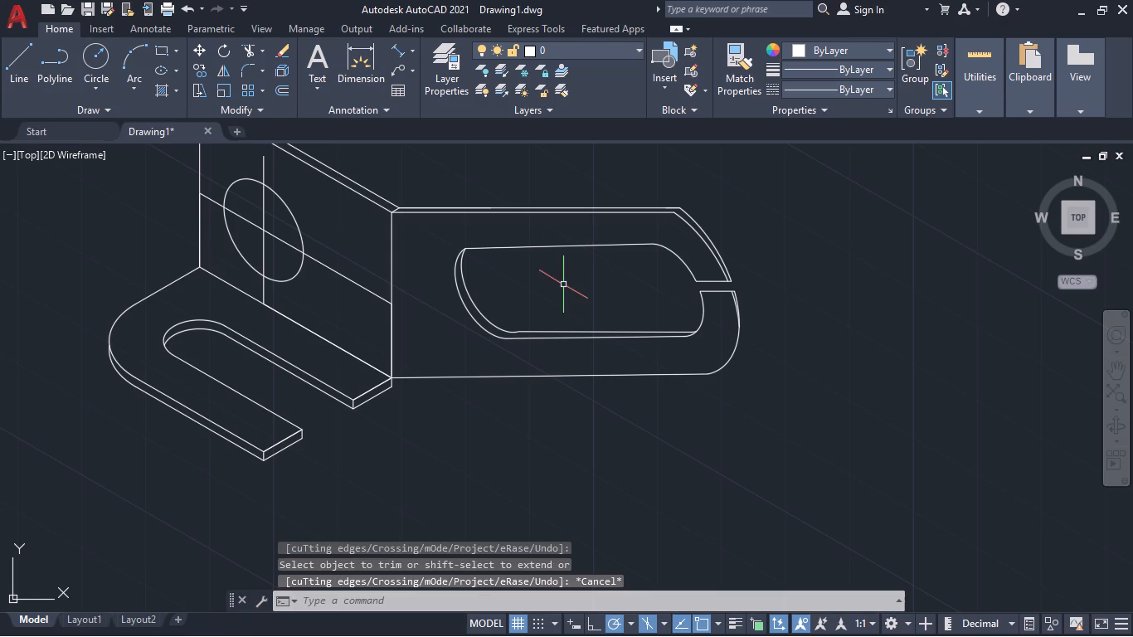
{"action": "key", "text": "Escape"}
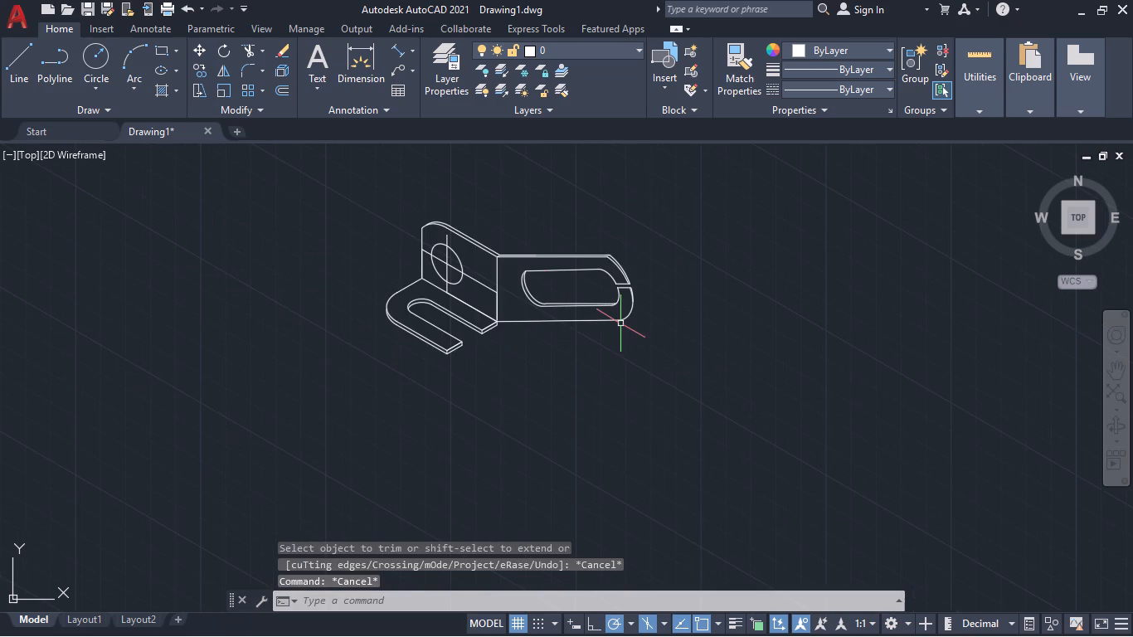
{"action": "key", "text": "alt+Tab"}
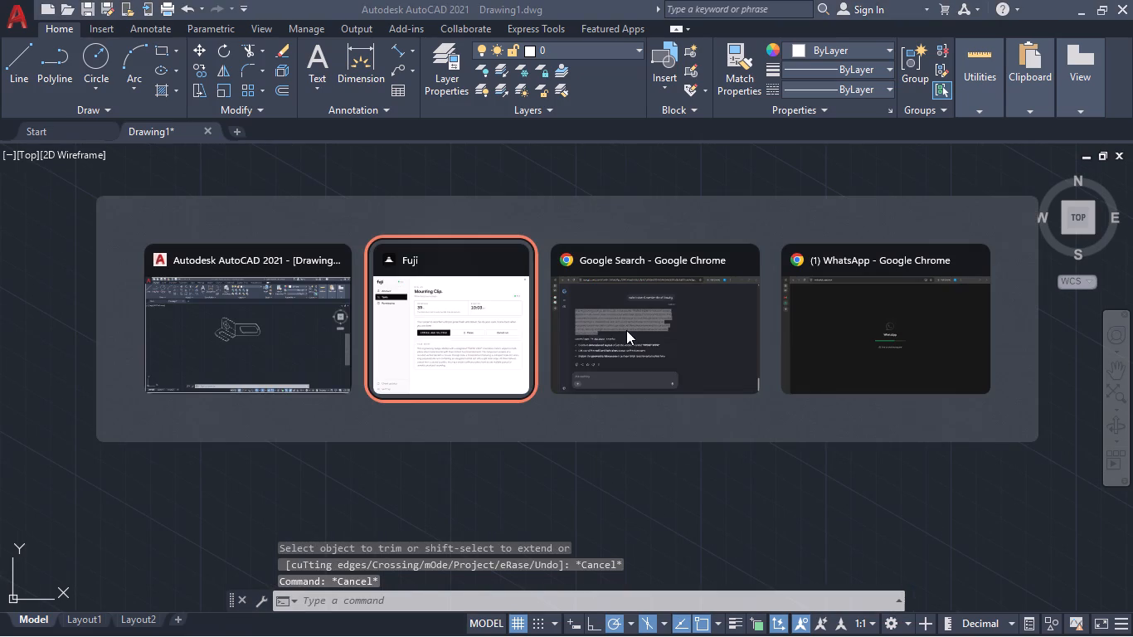